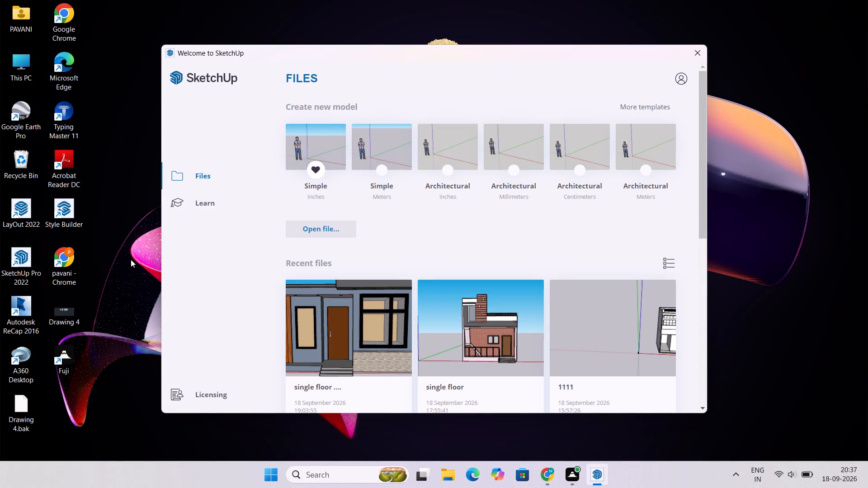
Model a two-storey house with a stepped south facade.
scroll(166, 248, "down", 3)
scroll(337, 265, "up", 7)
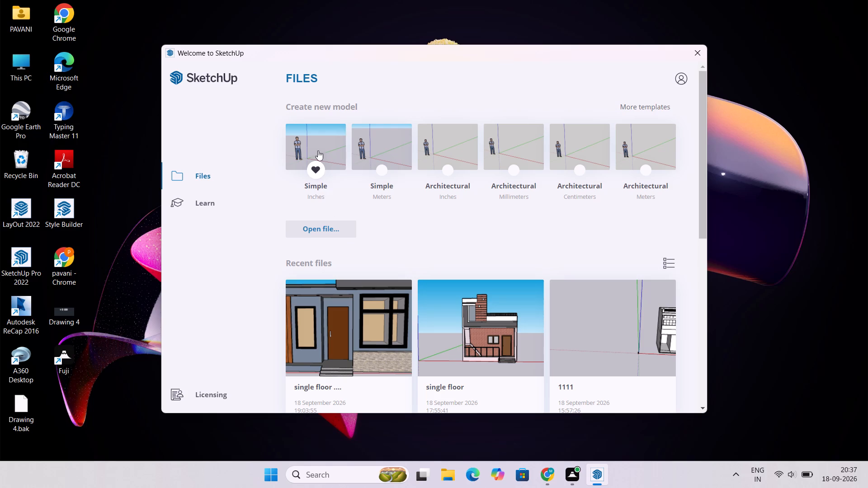
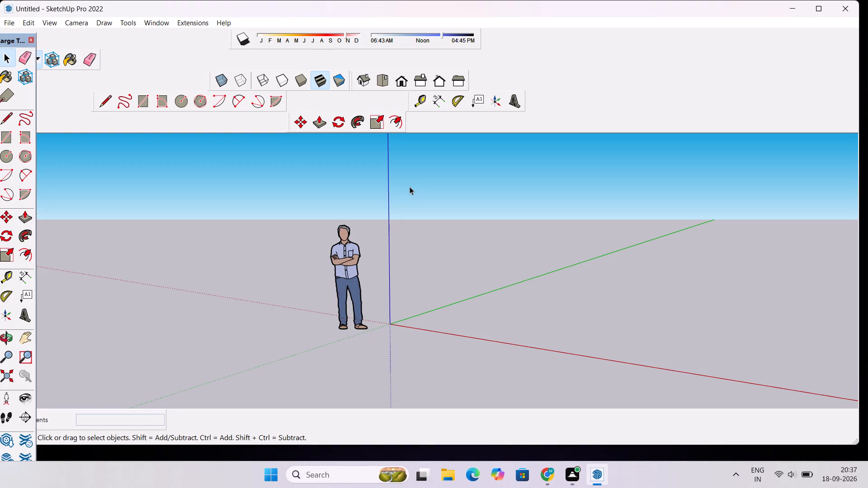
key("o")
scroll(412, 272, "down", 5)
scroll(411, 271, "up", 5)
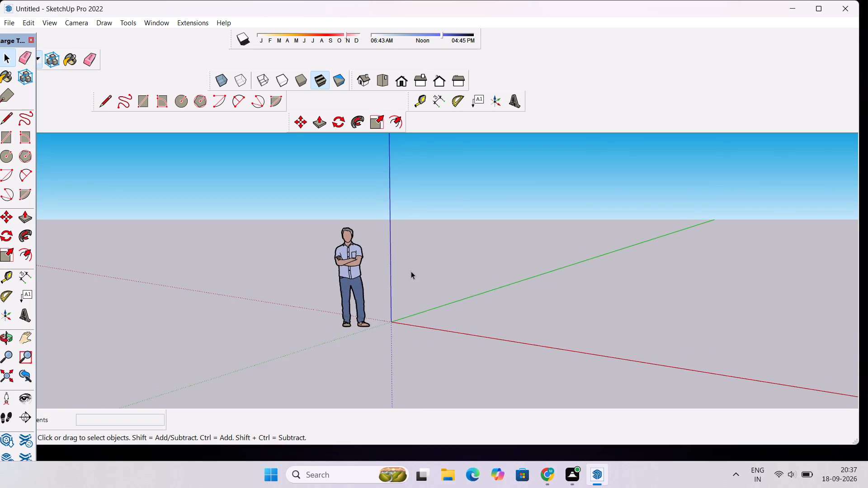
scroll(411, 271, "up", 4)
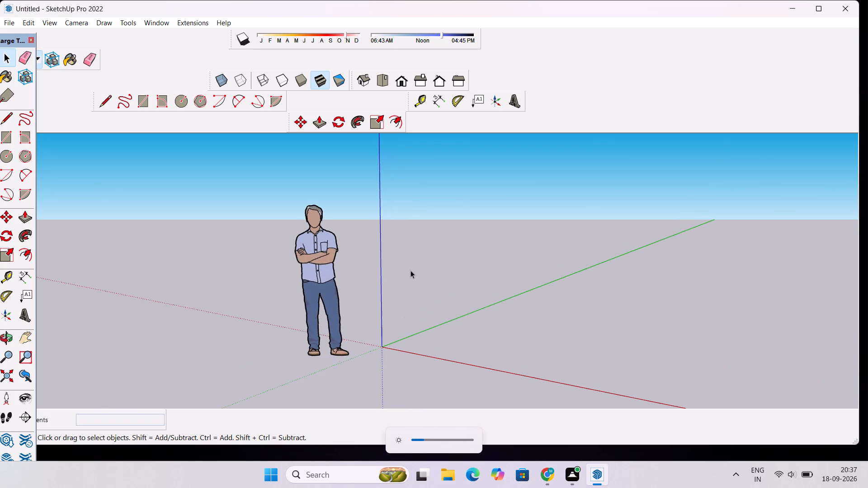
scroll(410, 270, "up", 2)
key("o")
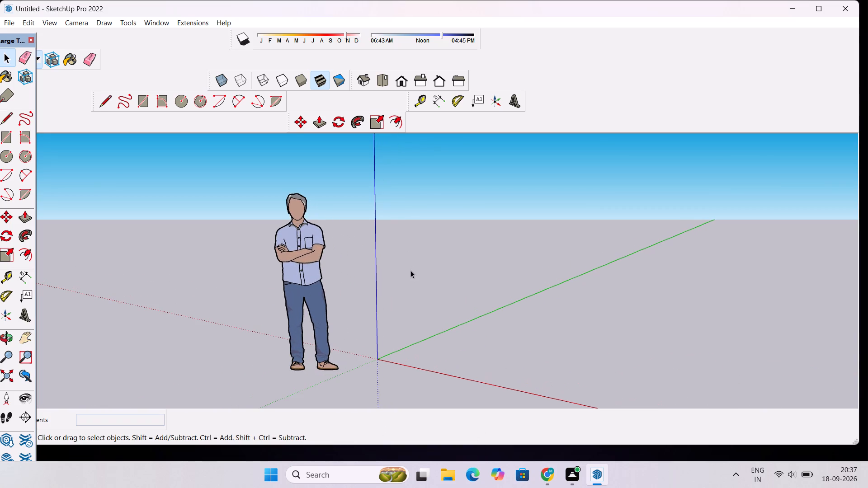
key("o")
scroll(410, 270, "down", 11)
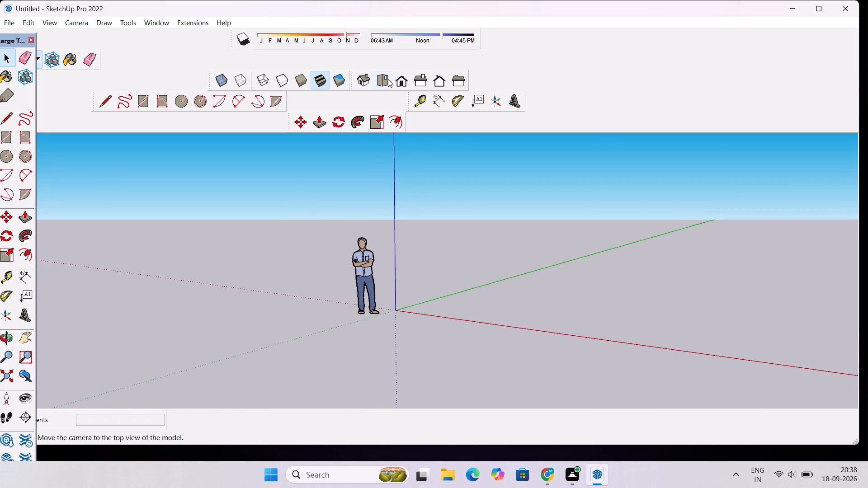
Switch to the top view and examine the area around the axes origin up close.
left_click(388, 79)
scroll(496, 227, "up", 6)
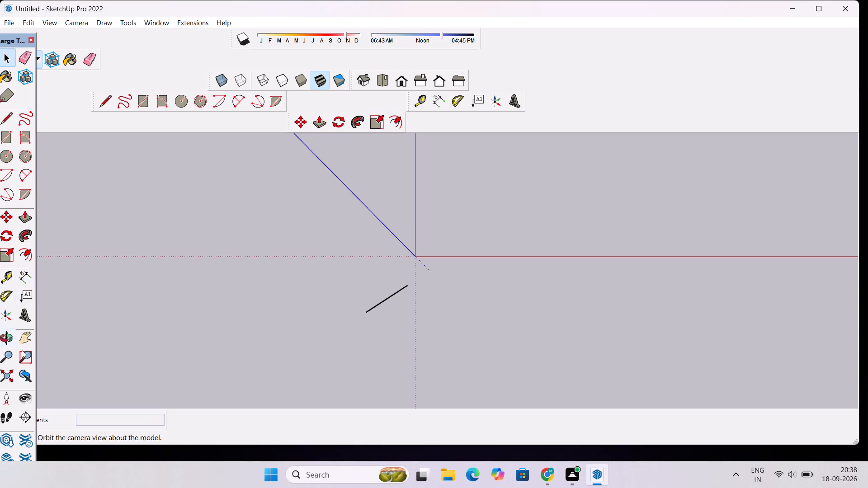
left_click(12, 339)
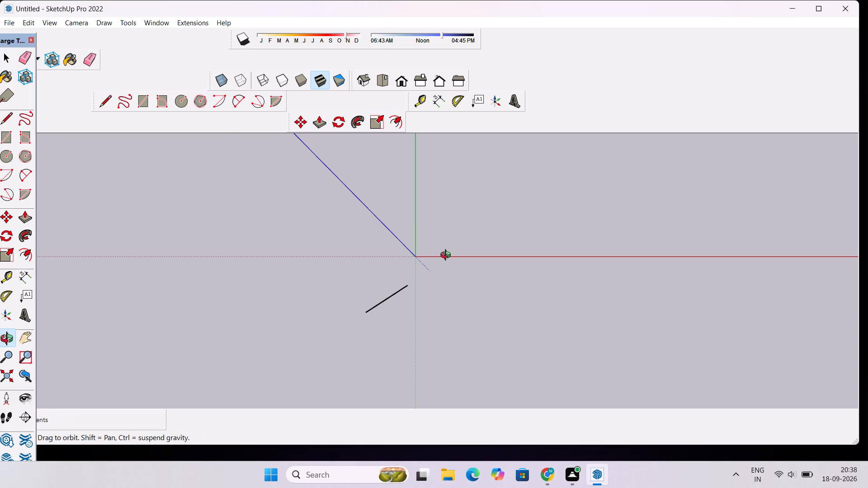
scroll(448, 256, "up", 12)
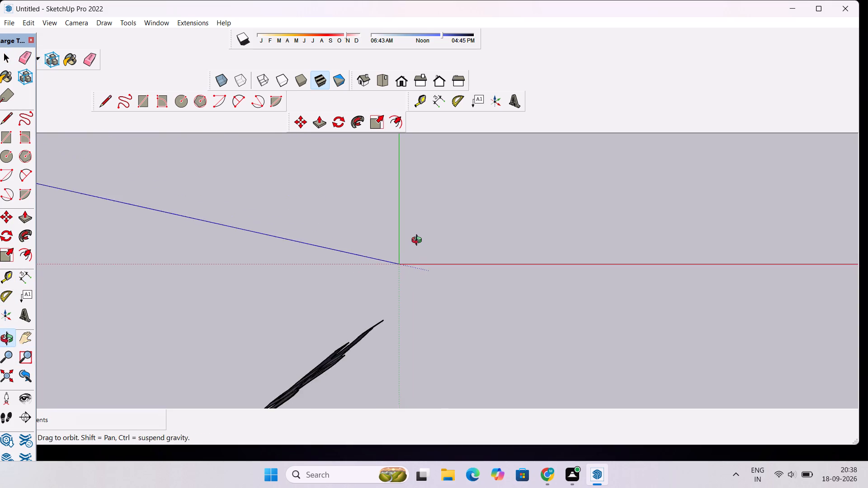
scroll(419, 241, "up", 13)
scroll(705, 291, "up", 5)
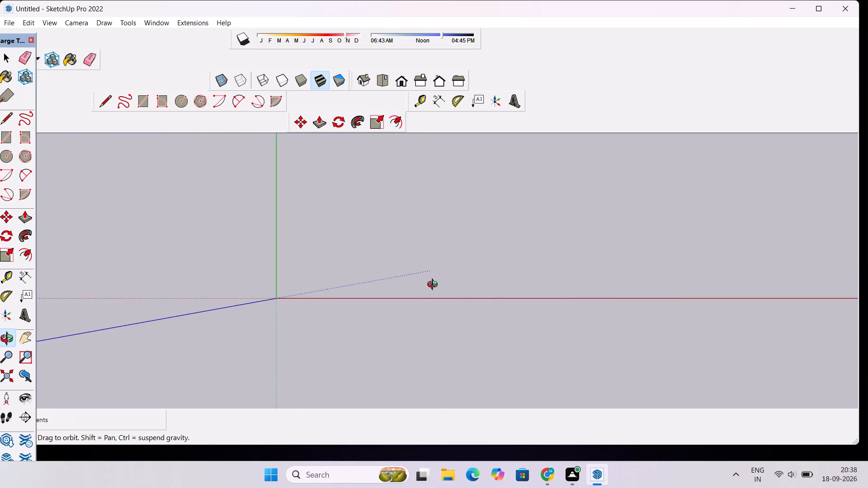
scroll(402, 286, "up", 5)
scroll(209, 312, "up", 3)
scroll(159, 344, "up", 9)
scroll(255, 247, "up", 6)
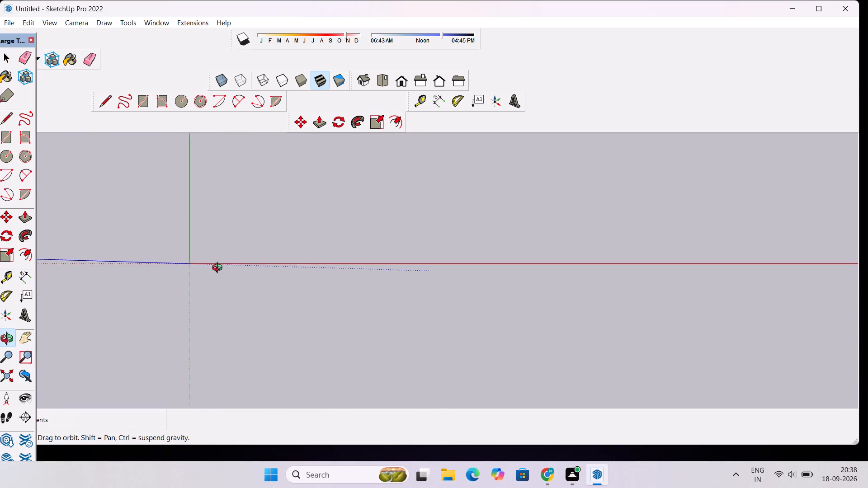
scroll(219, 269, "up", 13)
scroll(123, 278, "up", 13)
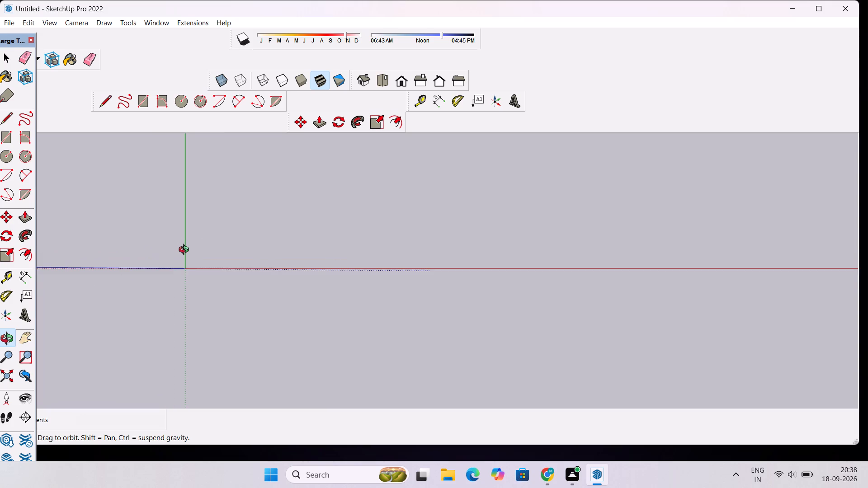
scroll(186, 251, "up", 7)
scroll(184, 321, "up", 9)
scroll(190, 268, "up", 4)
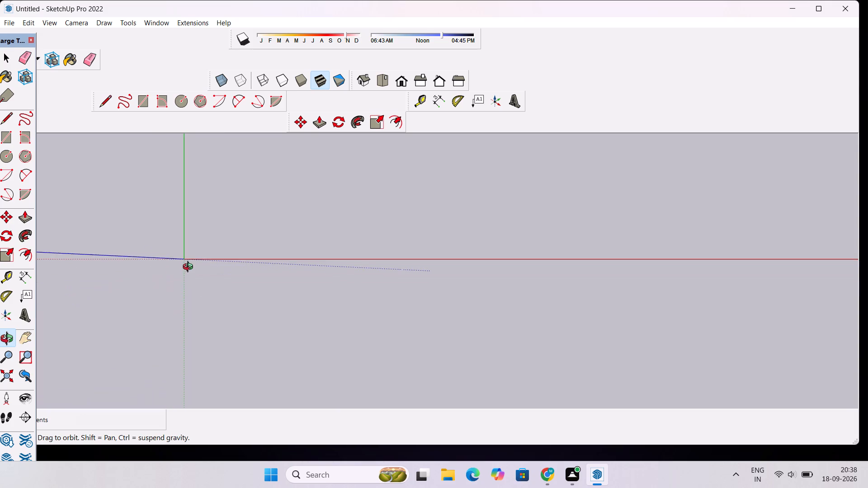
scroll(190, 268, "up", 18)
scroll(189, 242, "up", 3)
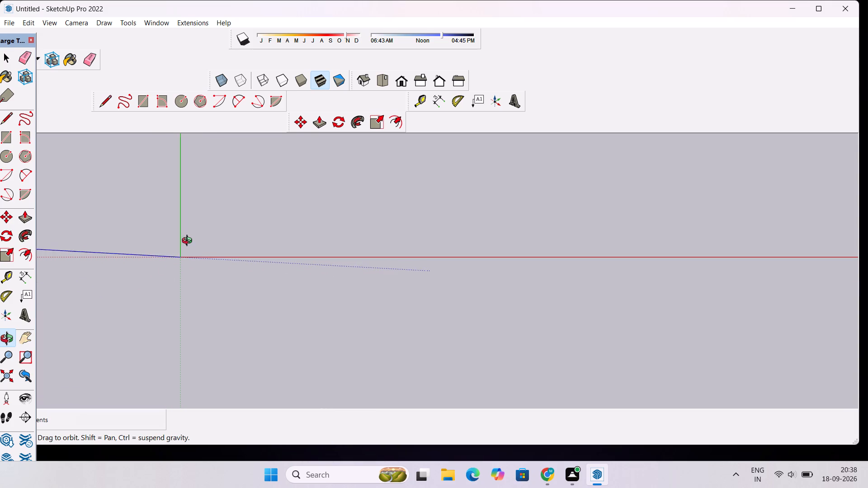
scroll(189, 242, "up", 19)
scroll(241, 225, "up", 3)
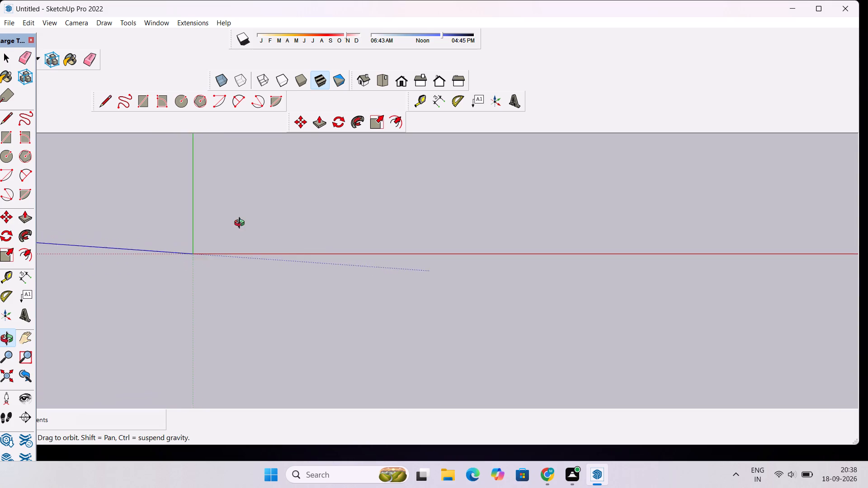
scroll(241, 224, "up", 8)
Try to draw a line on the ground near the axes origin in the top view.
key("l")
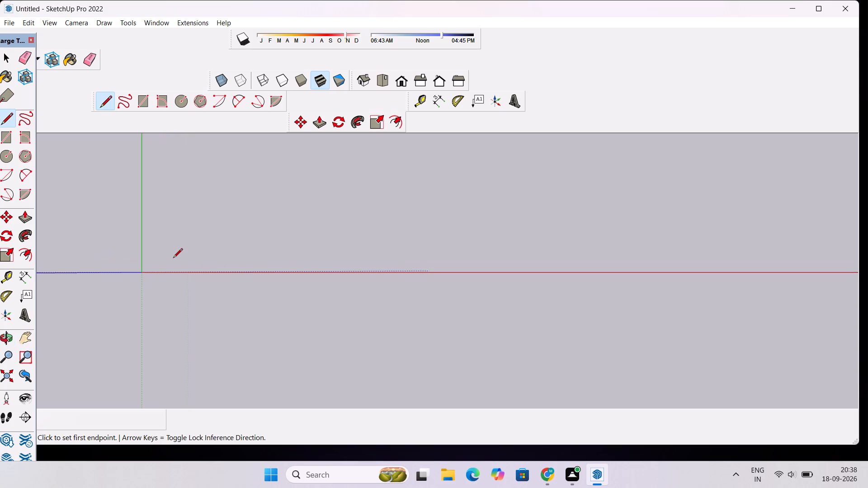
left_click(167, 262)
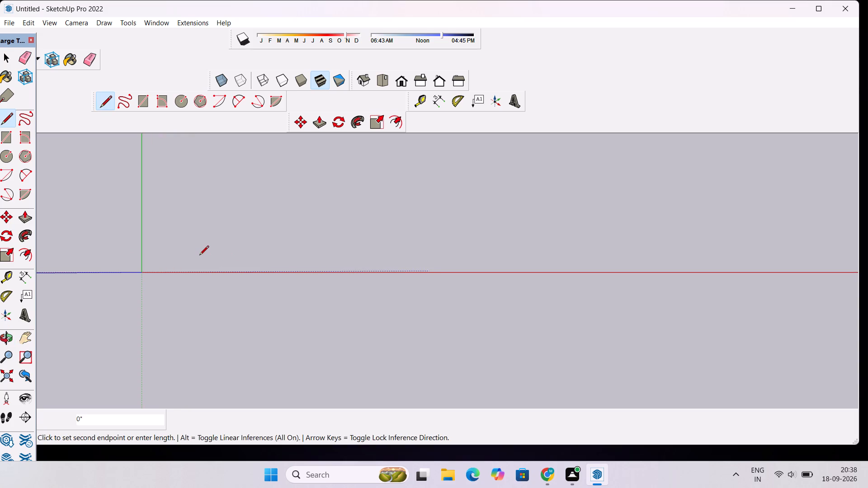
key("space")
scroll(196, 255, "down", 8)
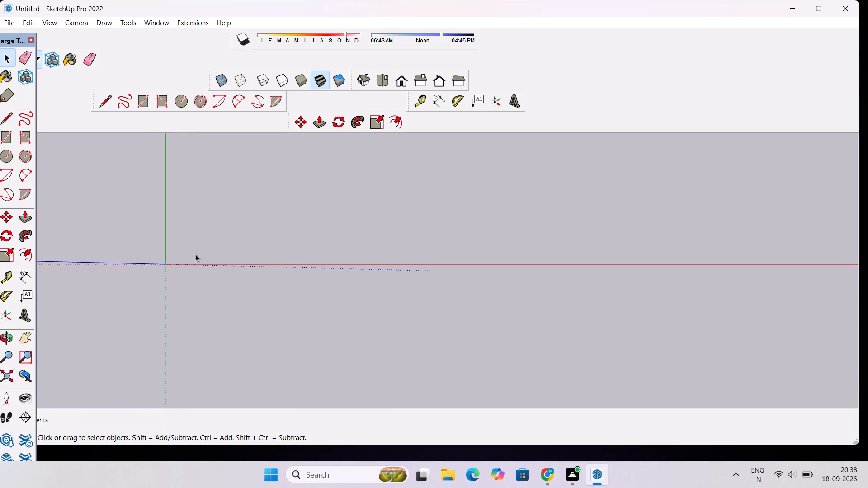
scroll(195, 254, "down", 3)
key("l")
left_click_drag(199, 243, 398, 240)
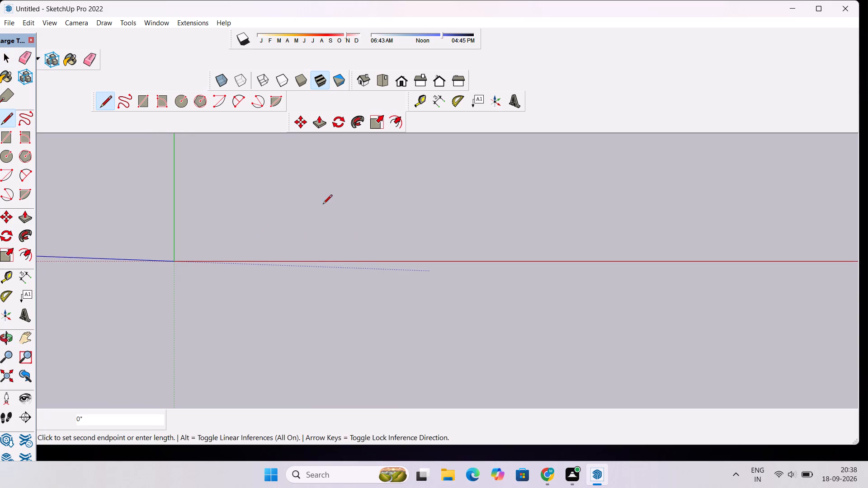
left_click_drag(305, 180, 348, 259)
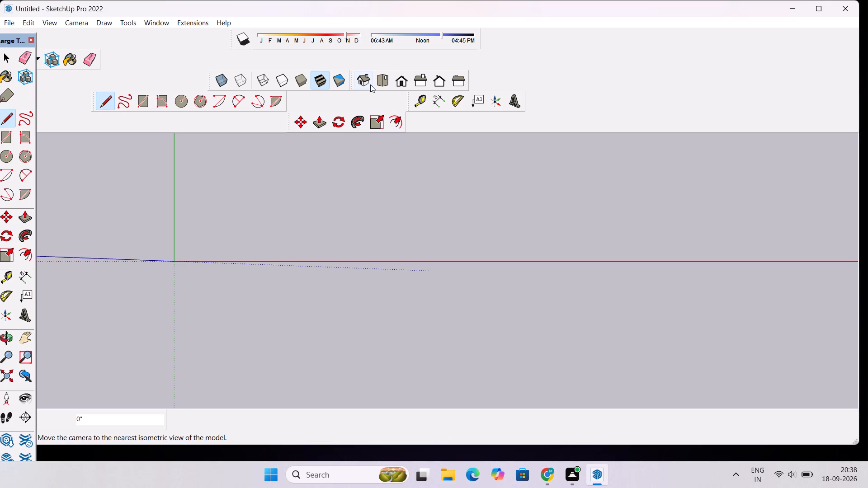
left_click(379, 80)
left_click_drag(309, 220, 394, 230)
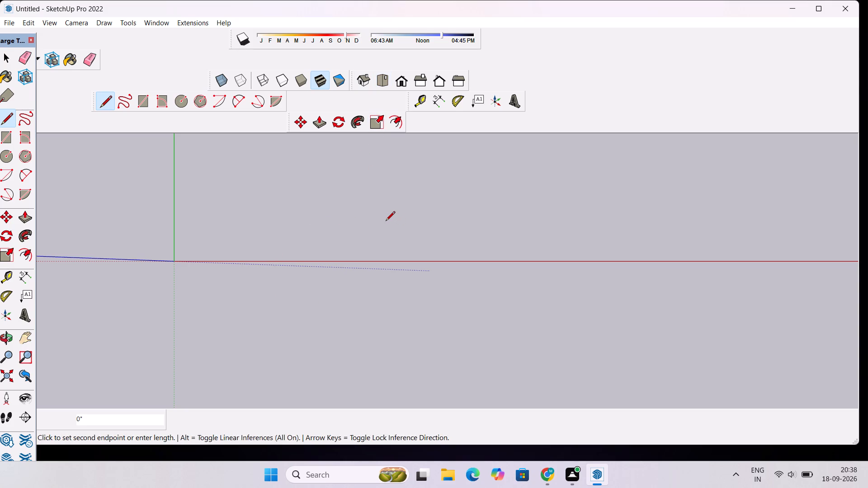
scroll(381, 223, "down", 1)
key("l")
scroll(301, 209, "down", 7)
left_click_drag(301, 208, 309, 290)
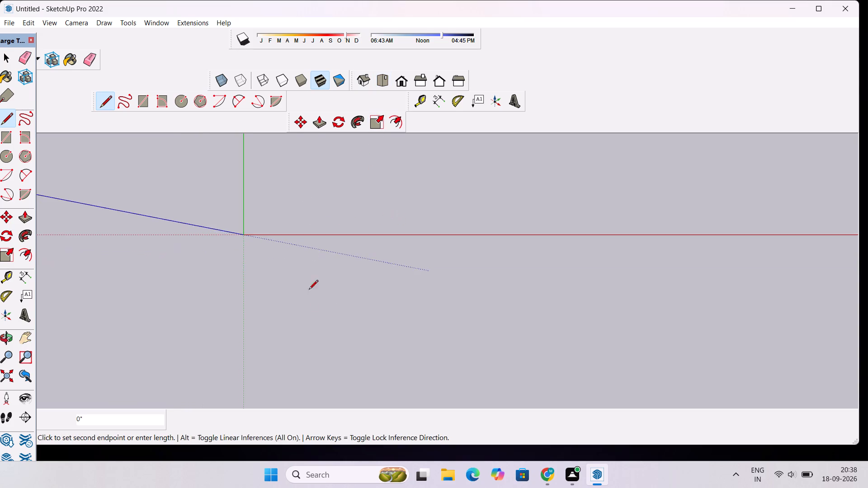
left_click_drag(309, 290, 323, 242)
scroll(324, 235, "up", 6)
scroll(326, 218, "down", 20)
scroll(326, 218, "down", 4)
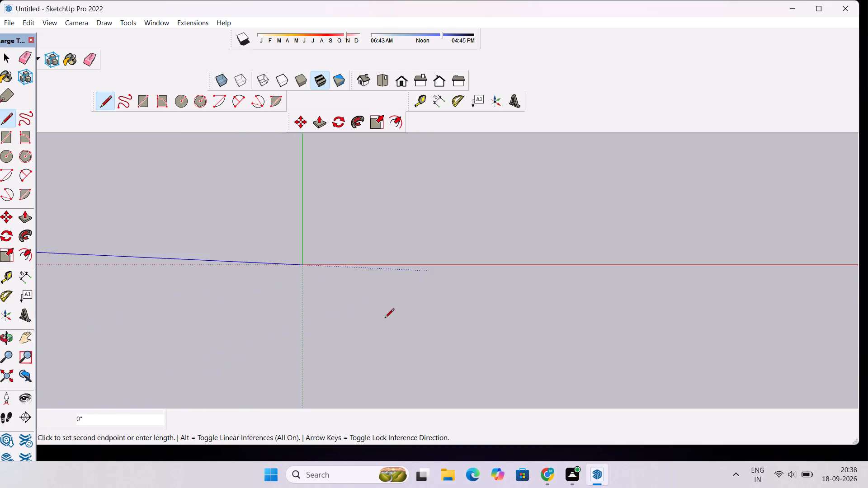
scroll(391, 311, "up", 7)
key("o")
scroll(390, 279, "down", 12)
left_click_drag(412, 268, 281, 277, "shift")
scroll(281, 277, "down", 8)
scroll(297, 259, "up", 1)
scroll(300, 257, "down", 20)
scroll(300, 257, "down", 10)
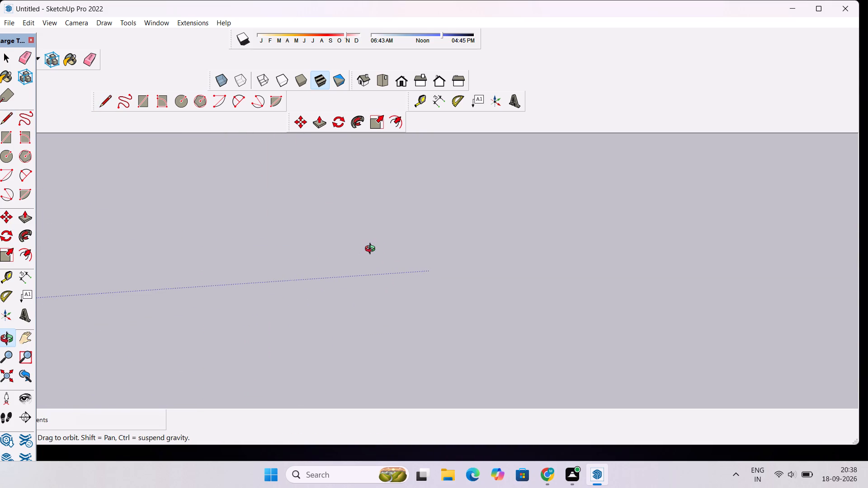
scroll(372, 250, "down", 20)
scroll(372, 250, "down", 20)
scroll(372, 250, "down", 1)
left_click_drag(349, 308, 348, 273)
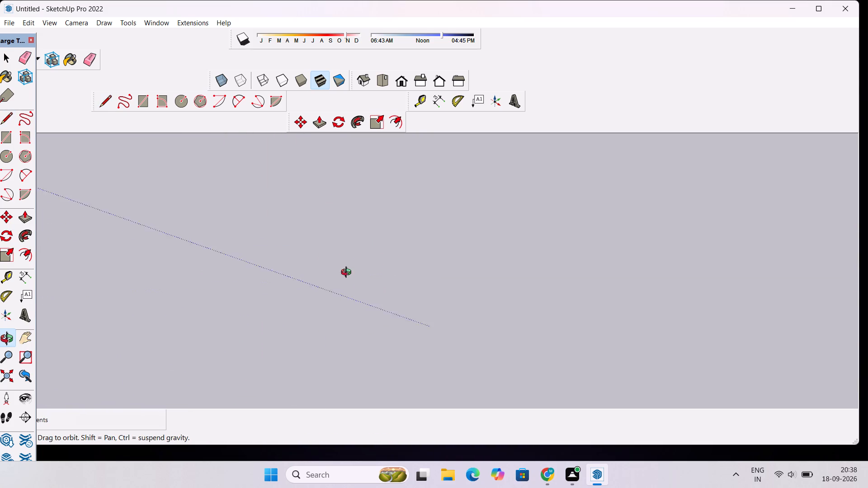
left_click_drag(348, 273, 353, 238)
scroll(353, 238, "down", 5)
Return to the top view, then orbit to an angled close-up of the axes origin.
left_click(384, 77)
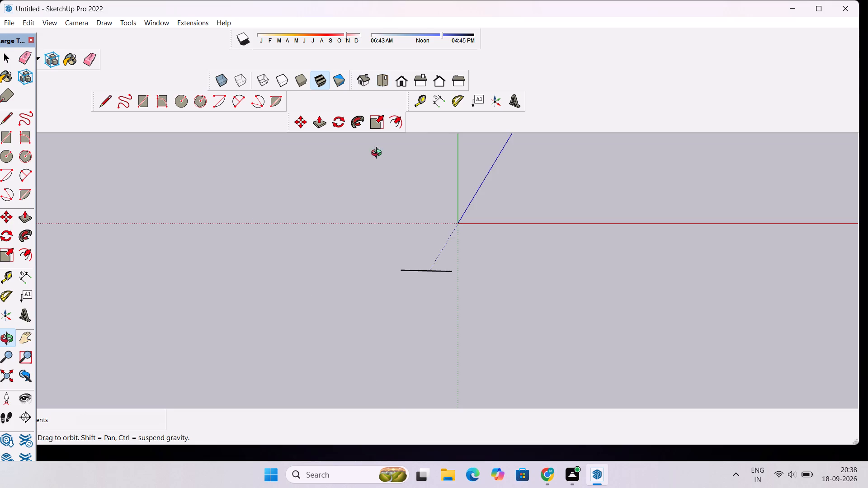
scroll(377, 225, "down", 7)
scroll(489, 231, "up", 10)
left_click_drag(472, 221, 418, 230, "shift")
scroll(377, 230, "up", 4)
left_click_drag(376, 227, 355, 274, "shift")
scroll(353, 274, "down", 5)
left_click_drag(348, 271, 309, 300, "shift")
scroll(309, 298, "up", 2)
scroll(269, 282, "up", 6)
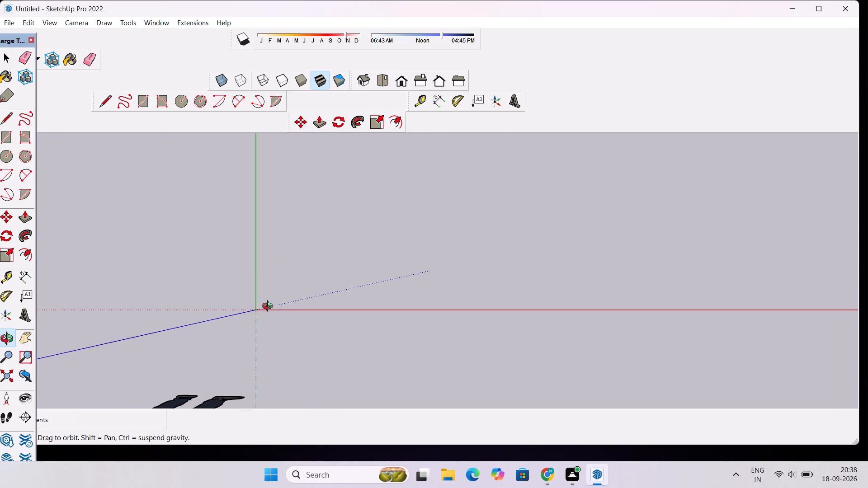
scroll(269, 307, "up", 1)
left_click_drag(279, 333, 262, 293, "shift")
scroll(251, 266, "up", 7)
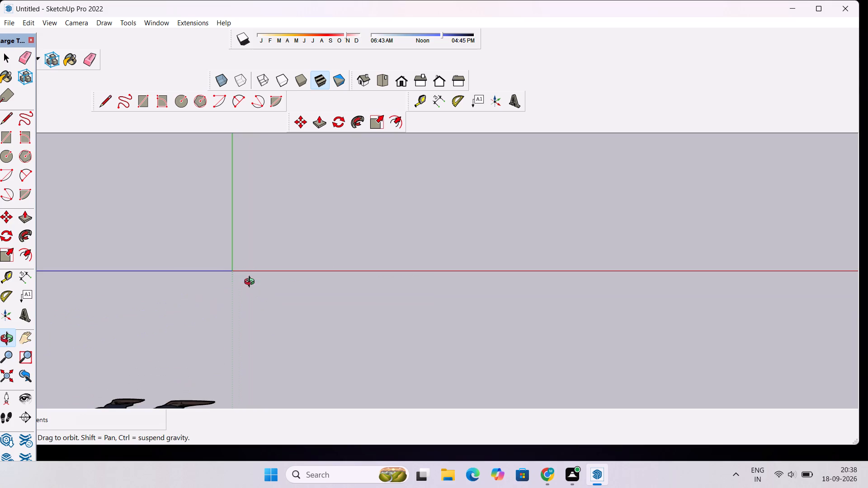
scroll(251, 283, "up", 3)
left_click_drag(256, 277, 221, 293, "shift")
scroll(221, 293, "down", 5)
left_click_drag(194, 293, 194, 282, "shift")
scroll(196, 276, "up", 3)
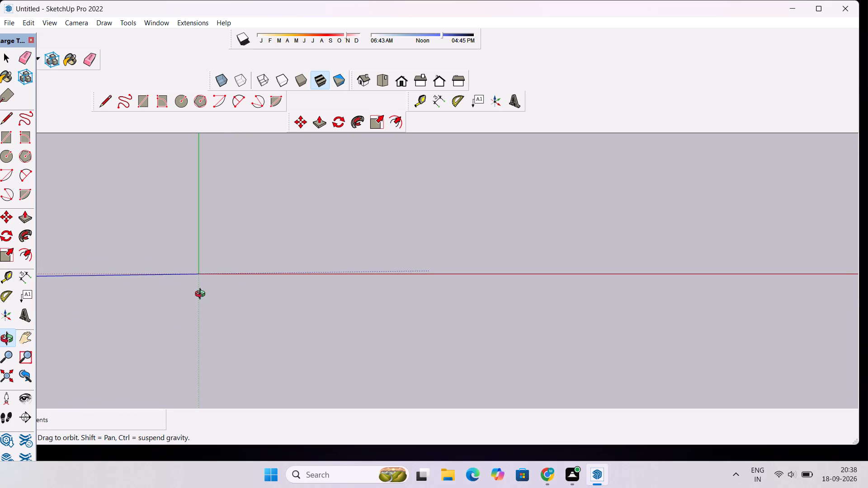
left_click_drag(202, 295, 197, 287)
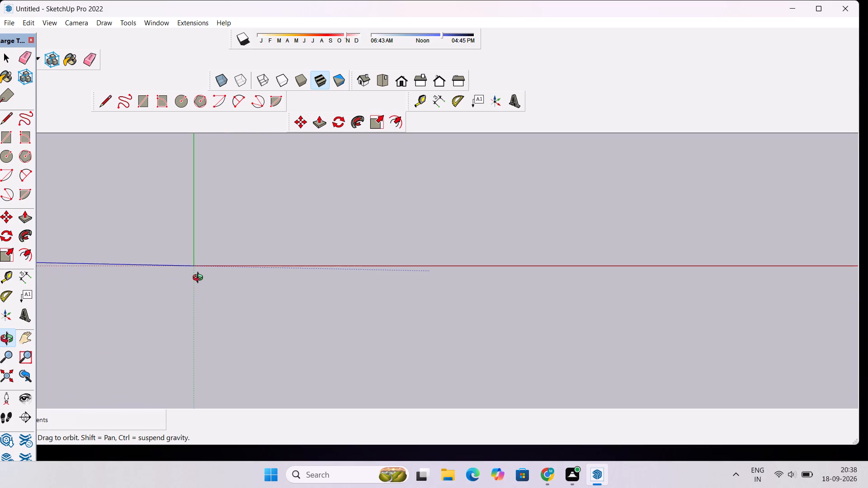
scroll(199, 272, "up", 1)
left_click_drag(199, 271, 207, 274, "shift")
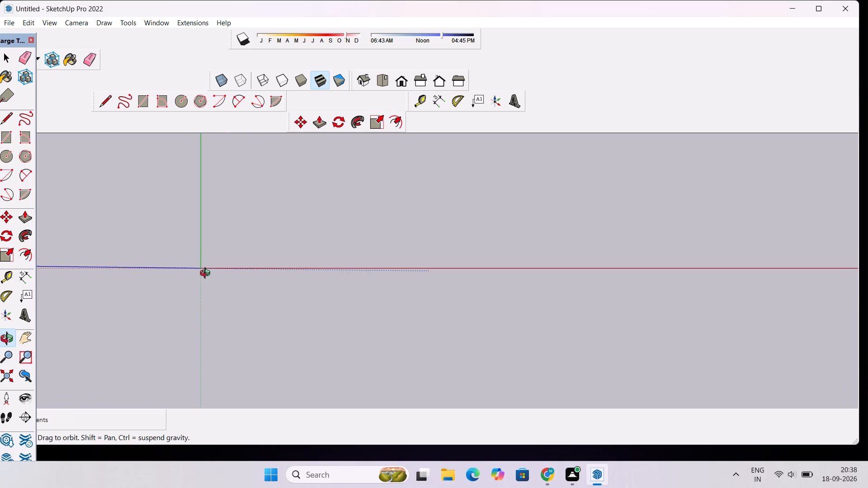
scroll(207, 274, "up", 3)
left_click_drag(207, 274, 219, 328, "shift")
left_click_drag(217, 332, 211, 308)
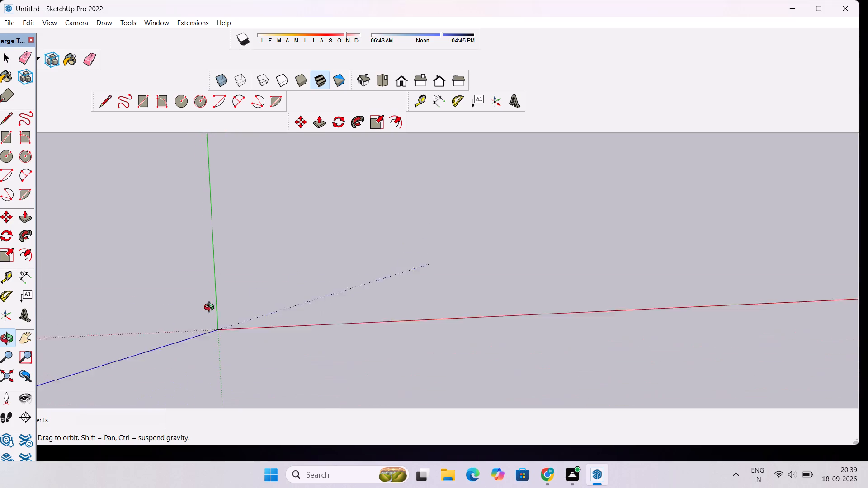
left_click_drag(211, 308, 211, 296)
left_click(309, 309)
left_click_drag(269, 276, 293, 328, "shift")
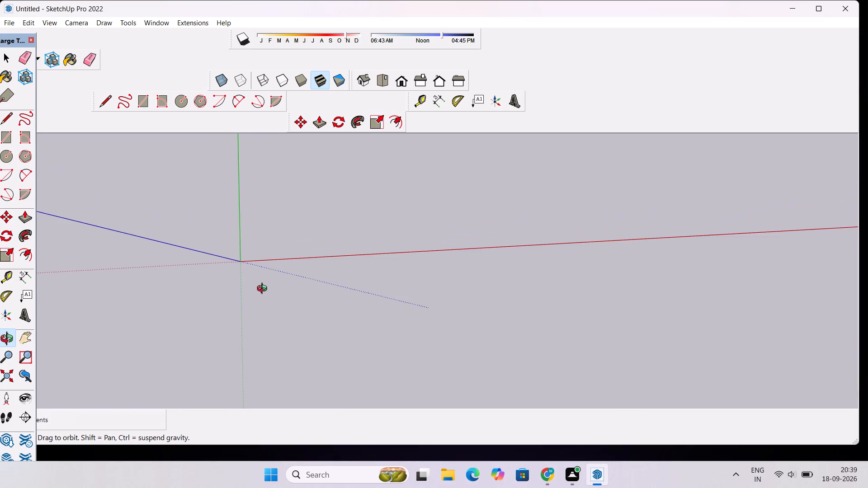
scroll(259, 282, "up", 4)
left_click_drag(242, 263, 288, 311, "shift")
scroll(288, 311, "up", 5, "shift")
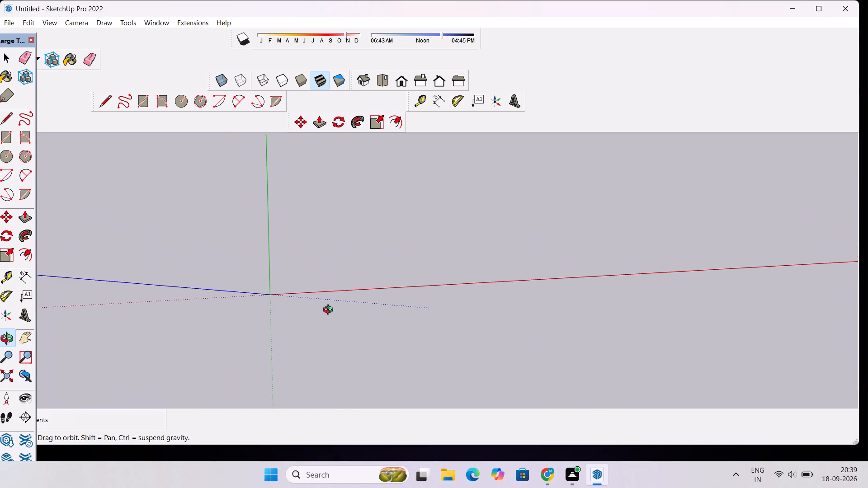
left_click_drag(338, 314, 311, 311)
scroll(311, 309, "down", 4)
left_click_drag(259, 258, 291, 306, "shift")
scroll(291, 306, "up", 3, "shift")
left_click_drag(291, 306, 315, 347, "shift")
left_click_drag(315, 347, 331, 344, "shift")
scroll(316, 323, "up", 2)
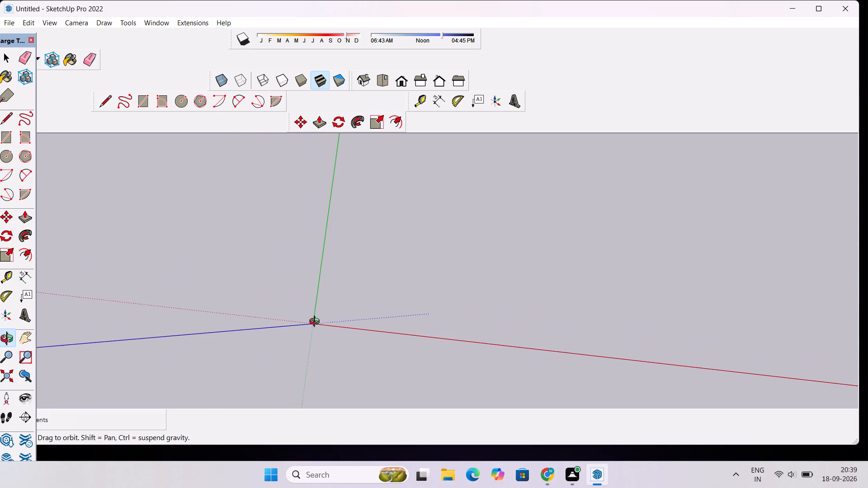
scroll(316, 323, "up", 2)
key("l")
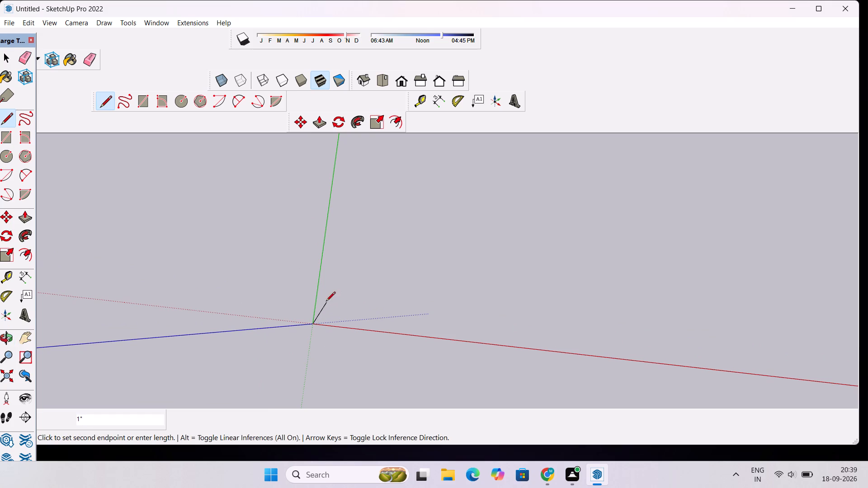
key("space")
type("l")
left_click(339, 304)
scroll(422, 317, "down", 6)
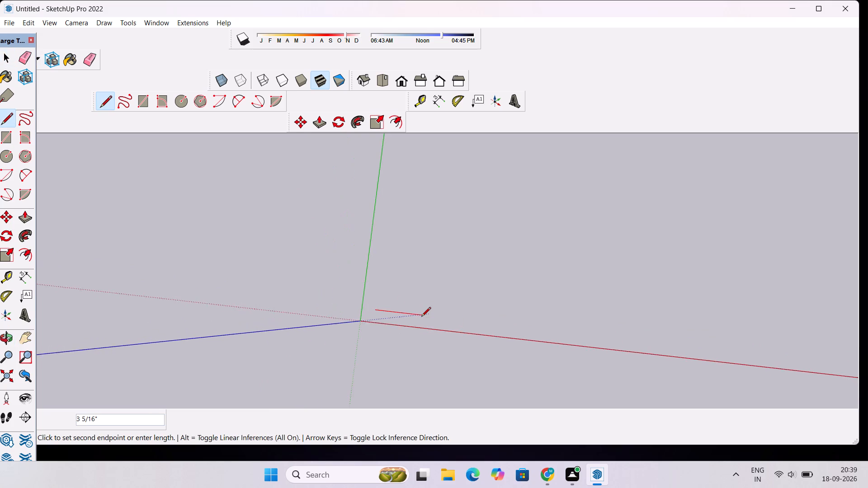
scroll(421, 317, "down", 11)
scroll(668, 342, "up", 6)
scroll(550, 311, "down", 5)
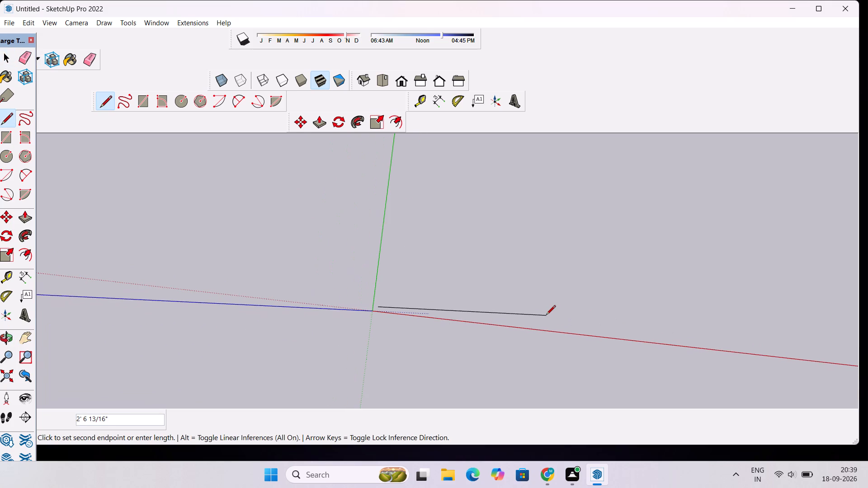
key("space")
Draw a 50' line parallel to the red axis, starting from a point just beside the axes origin.
key("o")
left_click_drag(447, 344, 476, 338)
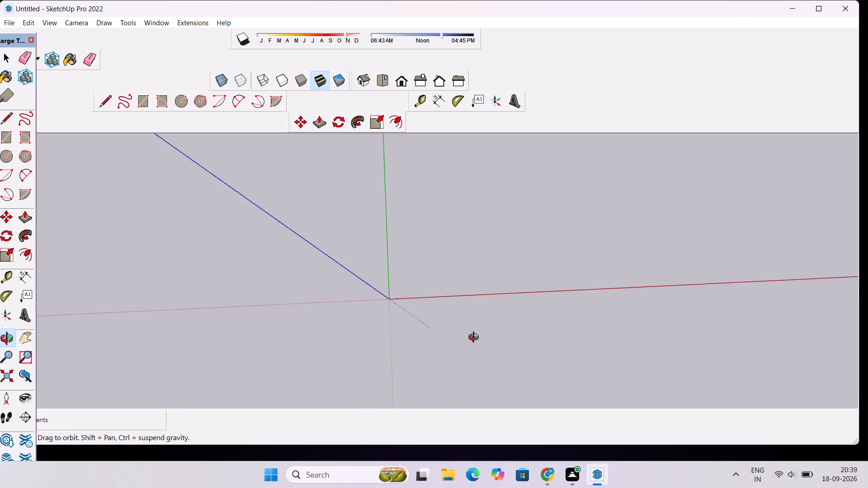
left_click_drag(476, 338, 476, 326)
left_click_drag(511, 310, 399, 399)
scroll(314, 340, "up", 3, "shift")
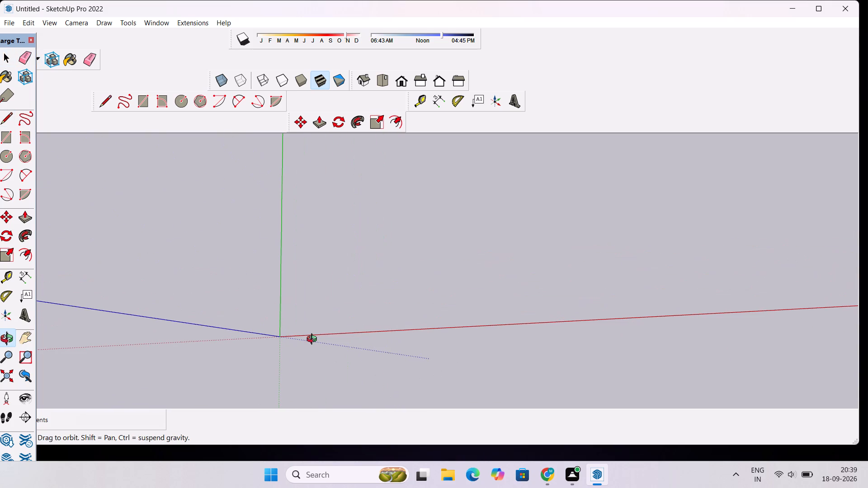
left_click_drag(354, 323, 308, 326, "shift")
left_click_drag(324, 331, 298, 337, "shift")
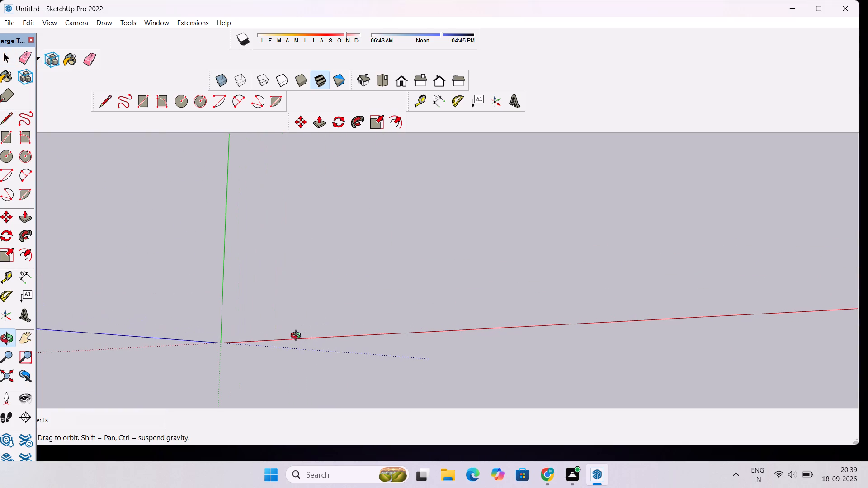
key("l")
left_click(256, 321)
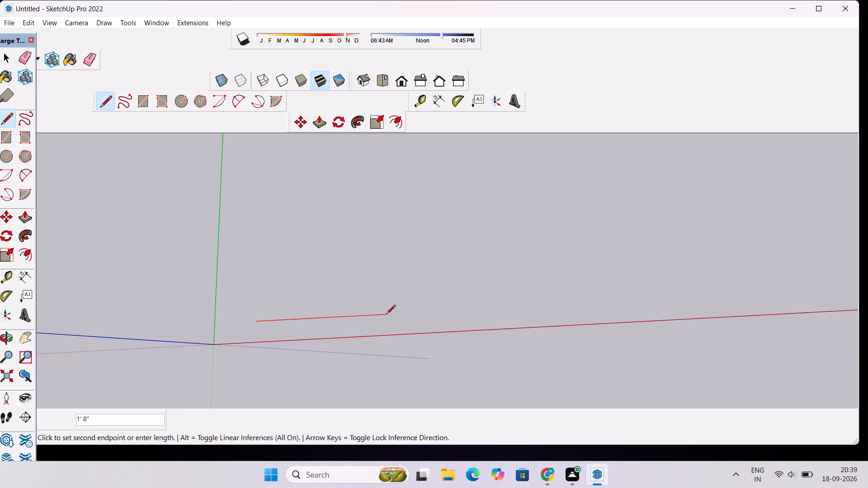
scroll(386, 315, "down", 10)
scroll(469, 312, "down", 8)
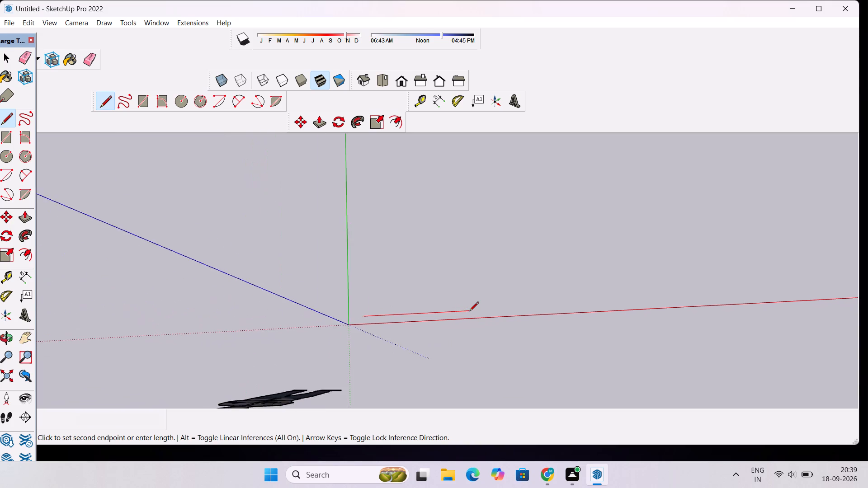
scroll(469, 312, "down", 7)
scroll(597, 299, "up", 20)
scroll(597, 299, "up", 1)
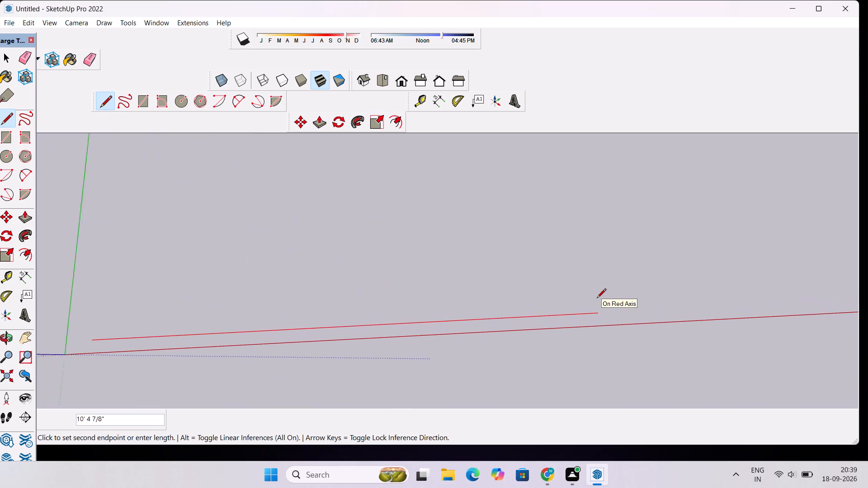
scroll(597, 299, "up", 5)
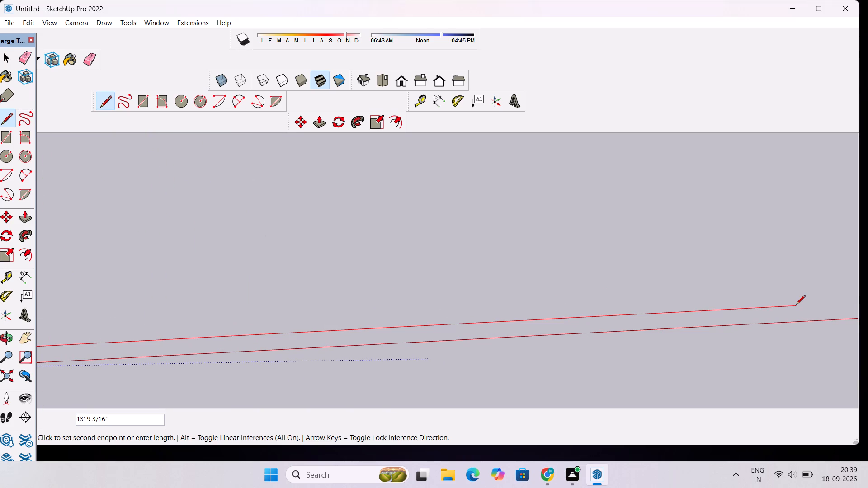
type("50'")
key("Return")
Draw a 40' edge parallel to the green axis from the far end of the 50' line.
scroll(498, 352, "down", 9)
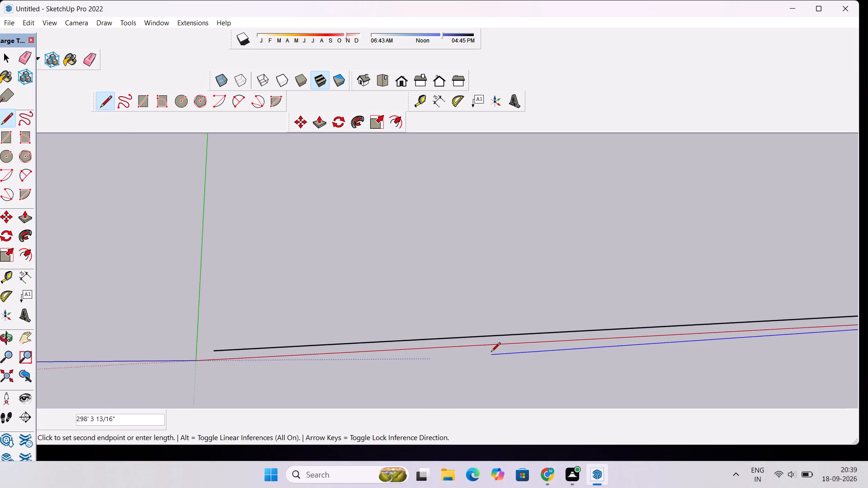
scroll(491, 352, "down", 4)
scroll(527, 319, "down", 15)
scroll(640, 240, "up", 3)
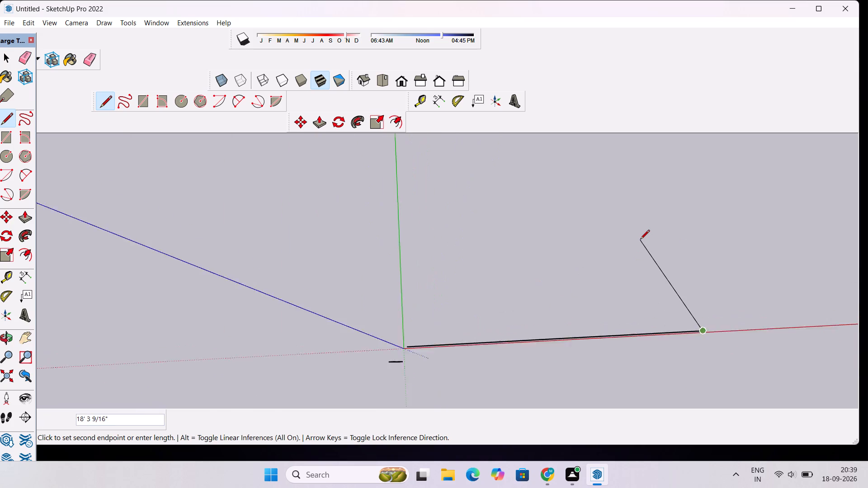
scroll(640, 240, "up", 5)
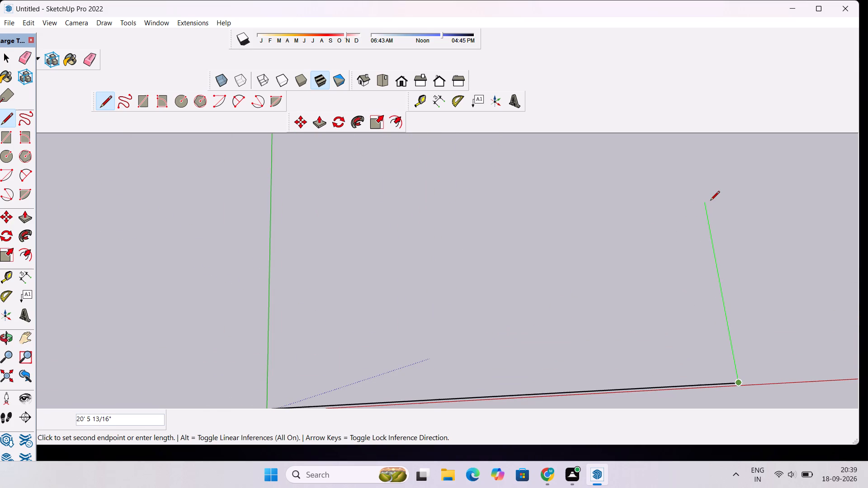
type("40'")
key("Return")
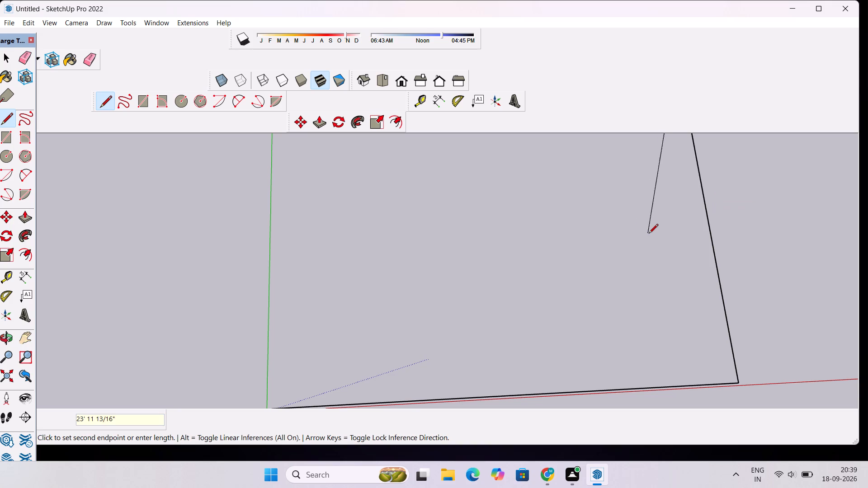
Draw a 50' edge back parallel to the red axis and close the rectangle at the first line's starting point.
scroll(649, 234, "down", 14)
scroll(623, 166, "up", 5)
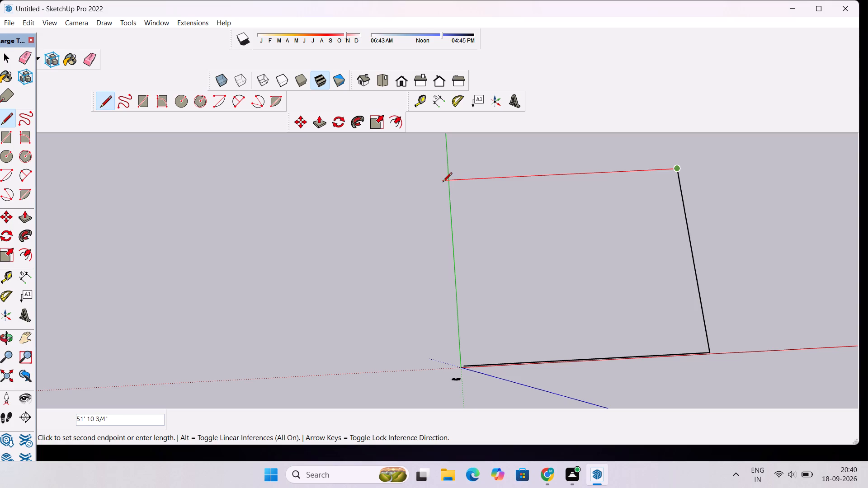
type("50'")
key("Return")
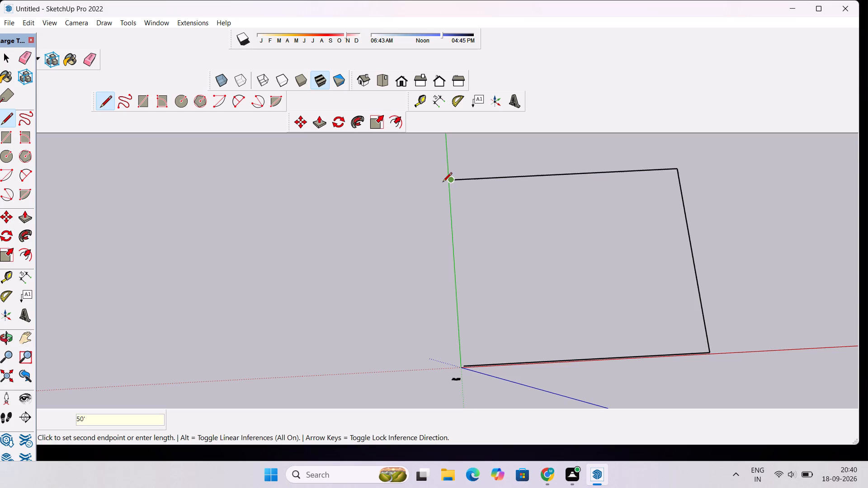
scroll(462, 378, "up", 6)
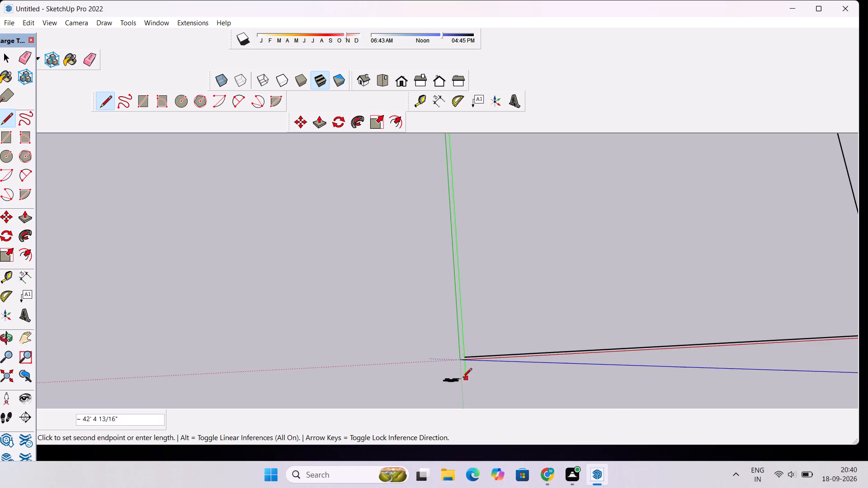
scroll(465, 362, "up", 12)
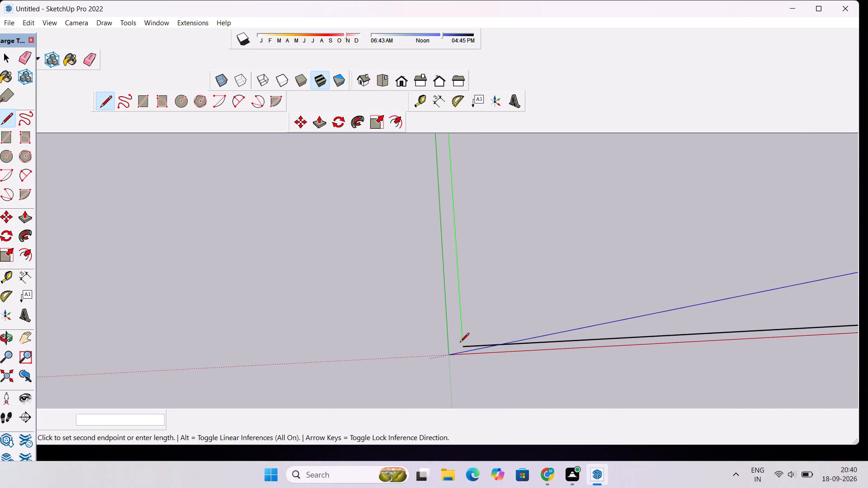
left_click(463, 347)
scroll(315, 343, "down", 18)
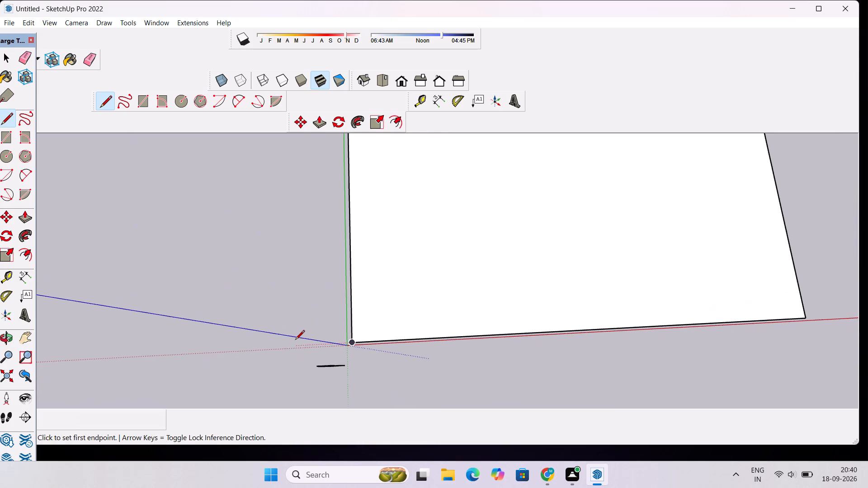
key("space")
Push/Pull the rectangular face upward by 1' to make a slab.
key("o")
scroll(458, 340, "down", 4)
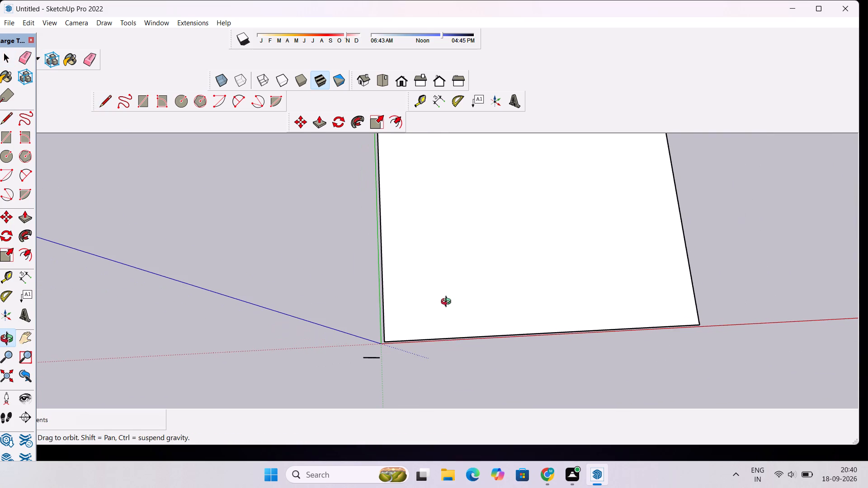
left_click_drag(448, 283, 382, 312, "shift")
scroll(382, 312, "down", 6)
left_click_drag(393, 335, 388, 264)
scroll(388, 282, "up", 8)
left_click_drag(431, 260, 317, 260, "shift")
scroll(317, 260, "down", 6, "shift")
left_click_drag(322, 276, 327, 302)
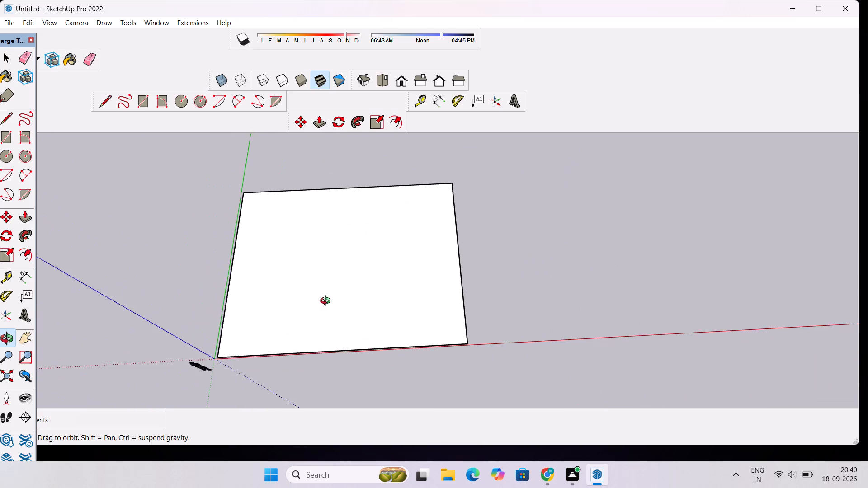
scroll(327, 302, "down", 4)
left_click_drag(352, 314, 349, 288)
left_click_drag(344, 291, 305, 298, "shift")
scroll(300, 300, "up", 4, "shift")
left_click_drag(300, 301, 300, 306, "shift")
key("space")
left_click(326, 298)
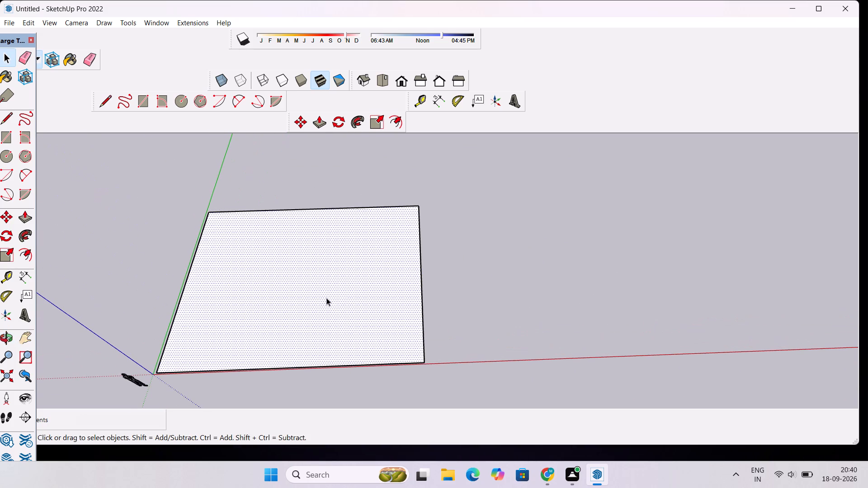
key("p")
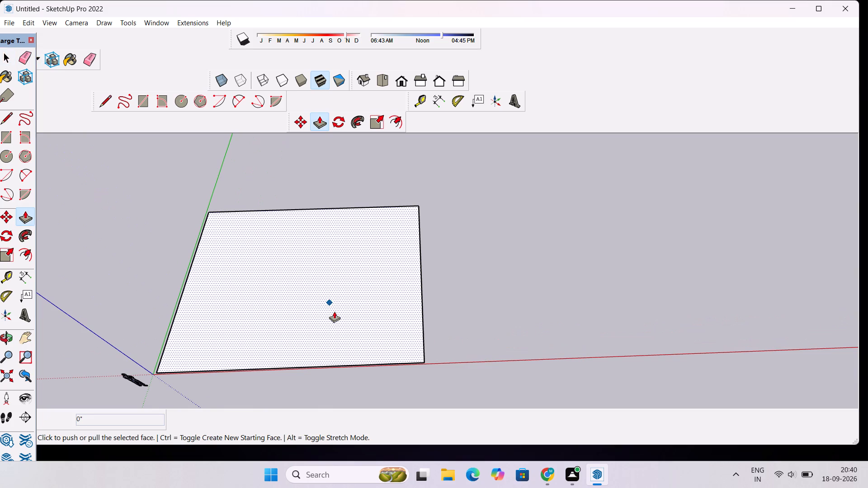
left_click(335, 312)
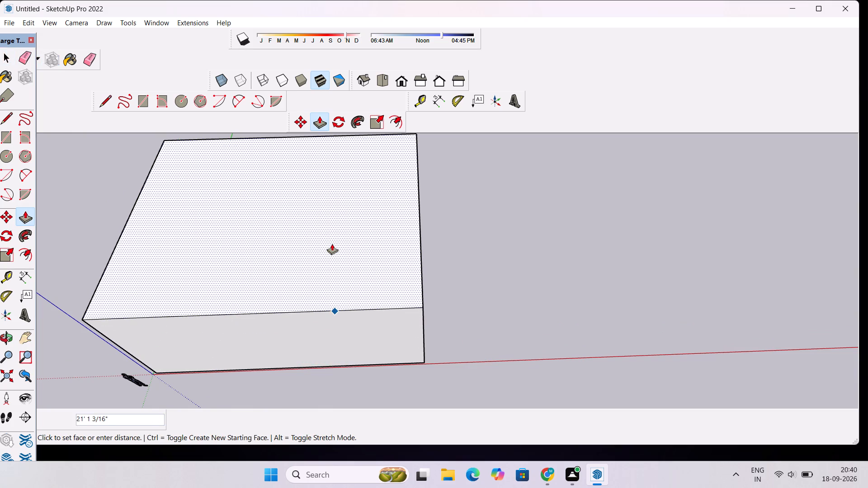
type("1'")
key("Return")
Examine the slab's top face, front edge and thickness from low, close and raised angles.
key("o")
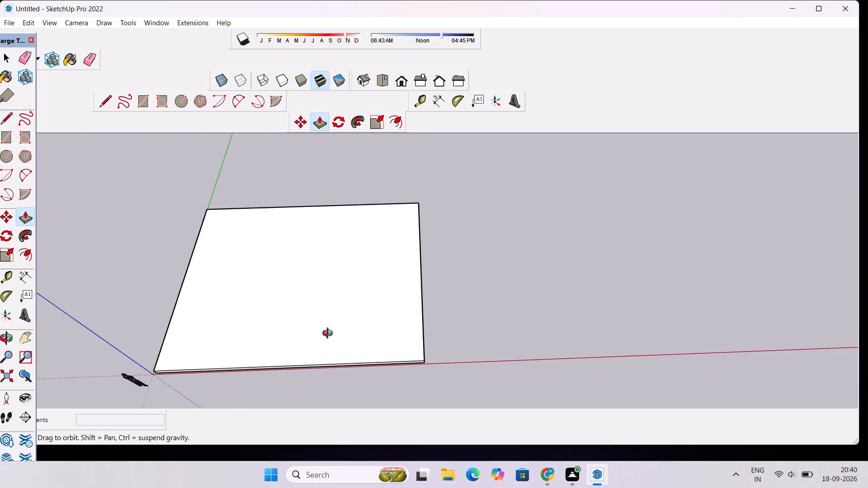
left_click_drag(298, 388, 302, 261)
scroll(302, 299, "up", 4)
left_click_drag(438, 313, 402, 328)
scroll(395, 316, "down", 3)
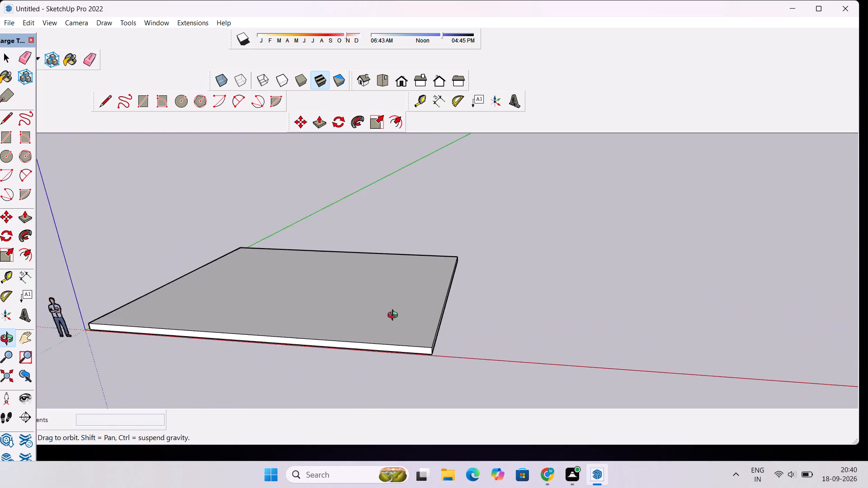
scroll(395, 316, "down", 2)
left_click_drag(278, 335, 331, 332)
left_click_drag(328, 334, 438, 278, "shift")
scroll(438, 281, "down", 4)
left_click_drag(499, 340, 448, 314)
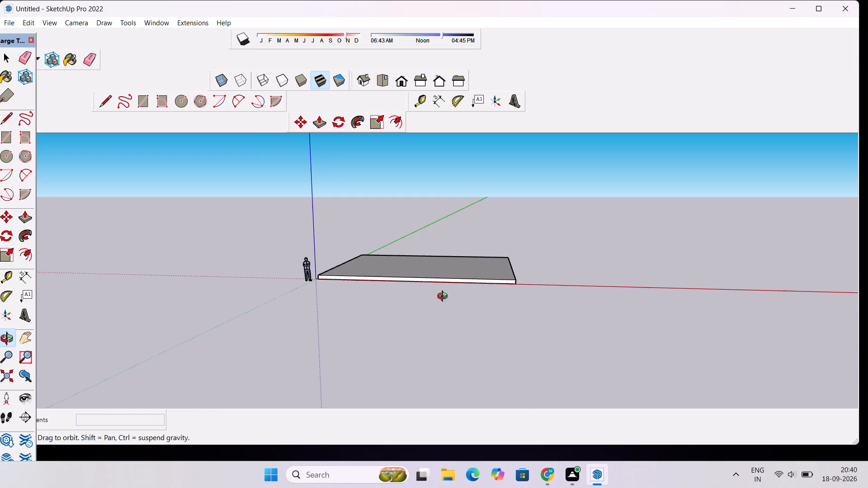
scroll(425, 281, "up", 13)
scroll(413, 277, "up", 13)
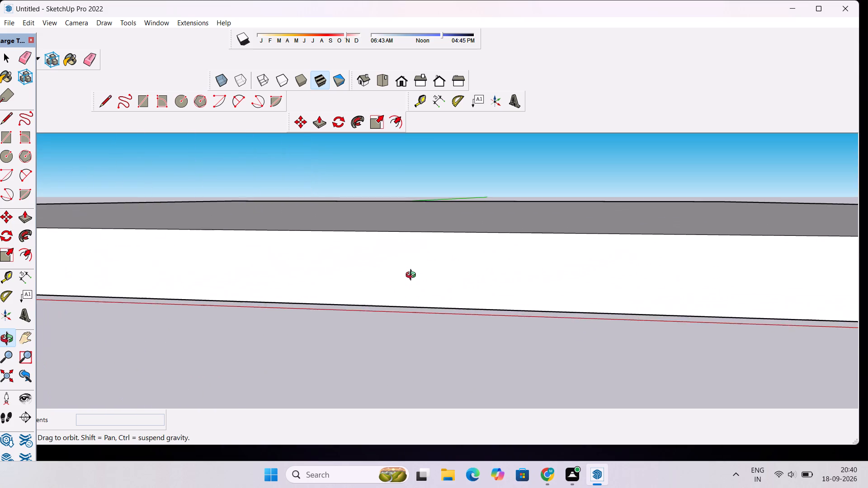
scroll(413, 276, "up", 7)
scroll(413, 267, "down", 20)
scroll(413, 267, "down", 4)
left_click_drag(413, 267, 430, 314)
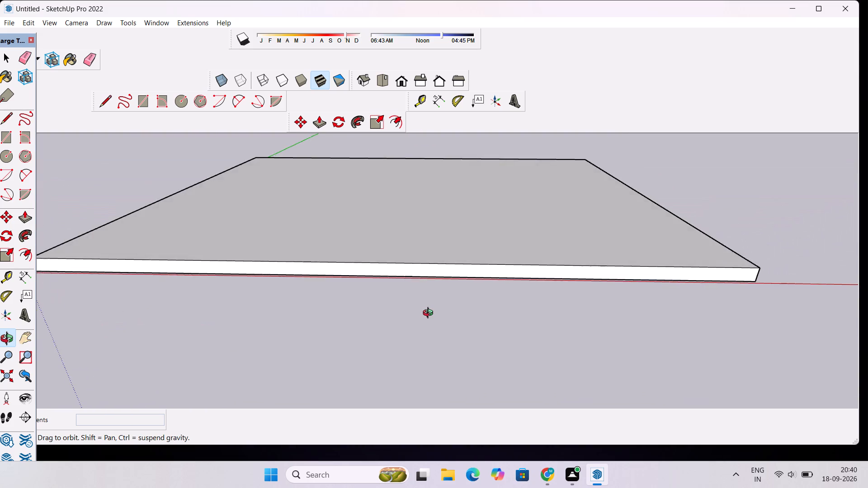
scroll(430, 314, "down", 6)
left_click_drag(409, 311, 453, 304)
left_click_drag(453, 304, 444, 303)
left_click_drag(433, 296, 408, 300)
left_click_drag(434, 333, 395, 318)
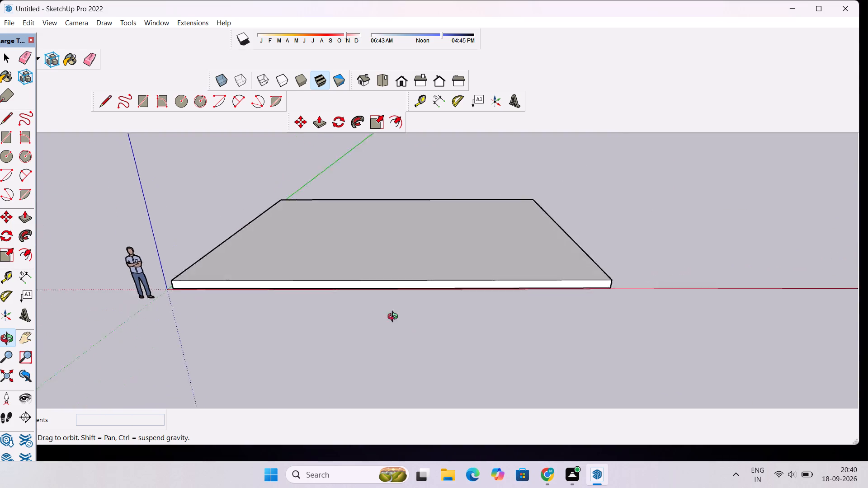
left_click_drag(395, 318, 390, 289)
left_click_drag(390, 289, 390, 343)
left_click_drag(352, 296, 382, 319)
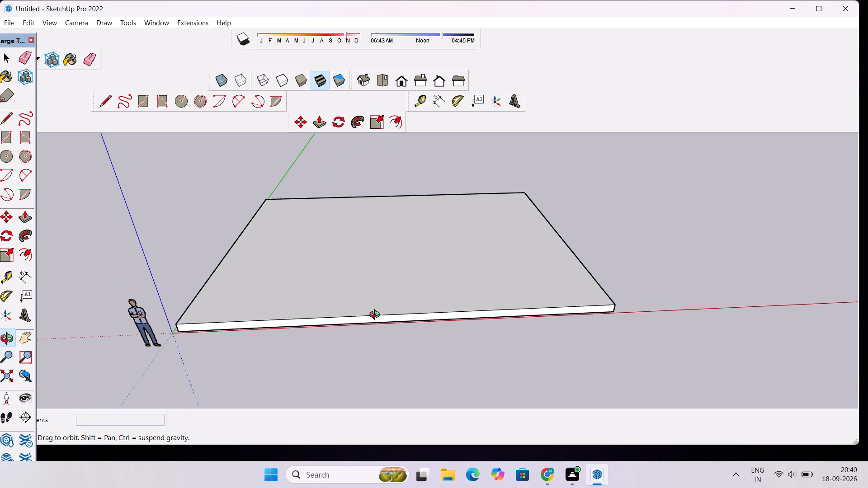
key("p")
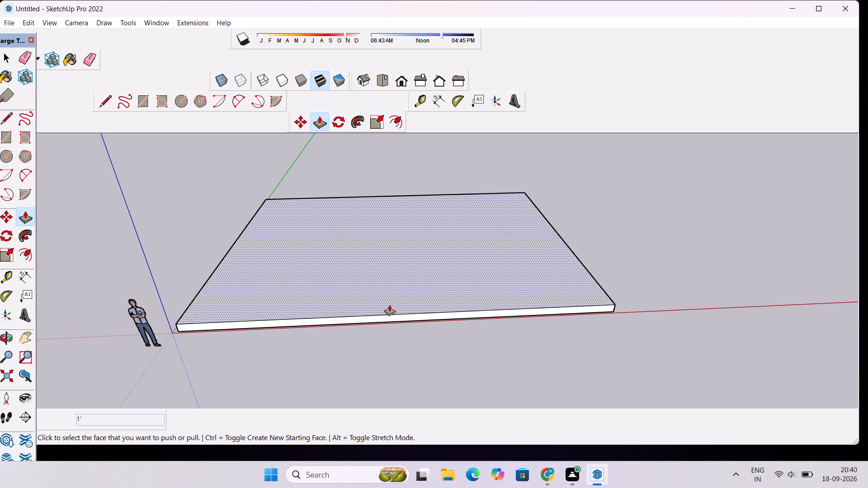
key("o")
left_click_drag(389, 305, 391, 323)
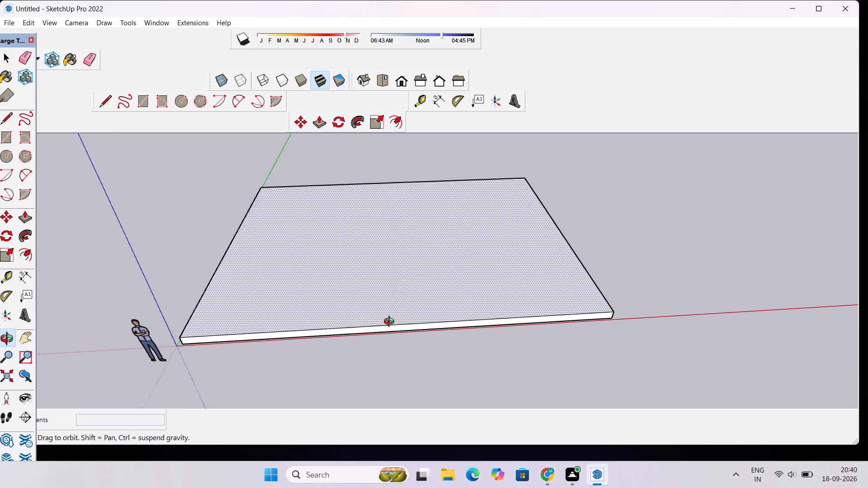
left_click_drag(391, 323, 392, 324)
scroll(404, 324, "up", 2)
left_click_drag(406, 321, 389, 318, "shift")
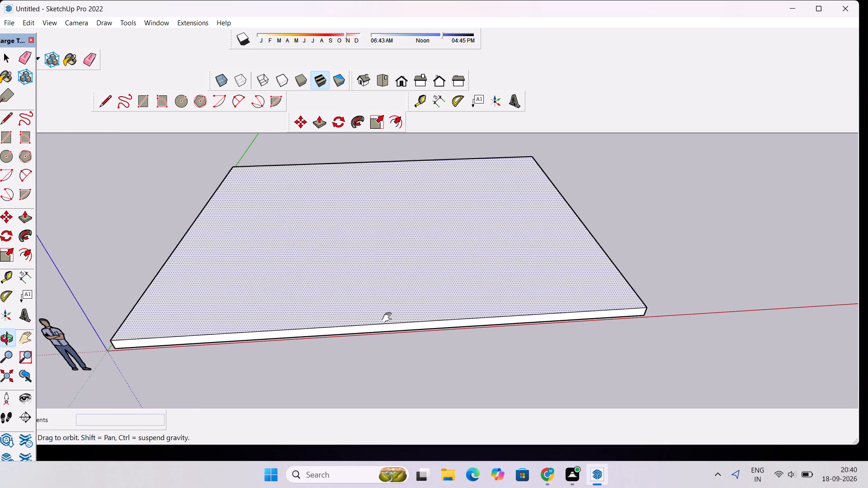
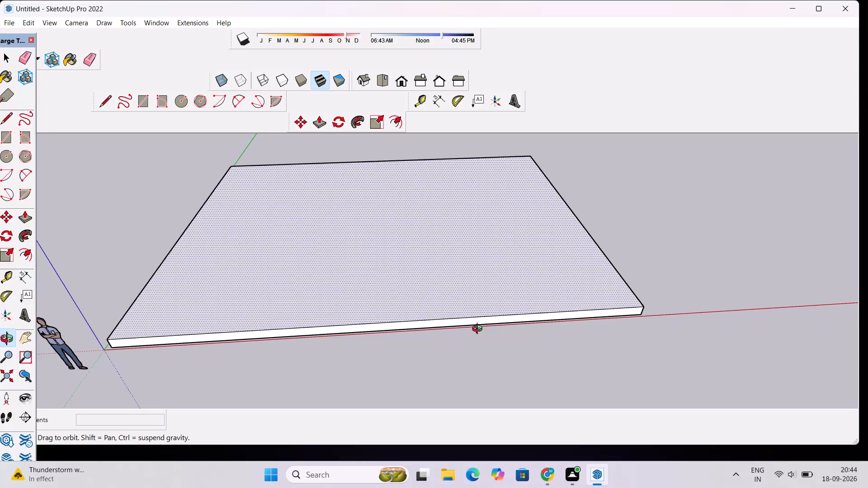
Examine the slab's top face, front edge and side edges from closer, lower and rotated angles.
scroll(479, 330, "up", 2)
left_click_drag(515, 306, 494, 313)
scroll(481, 299, "down", 7)
left_click_drag(481, 299, 486, 323)
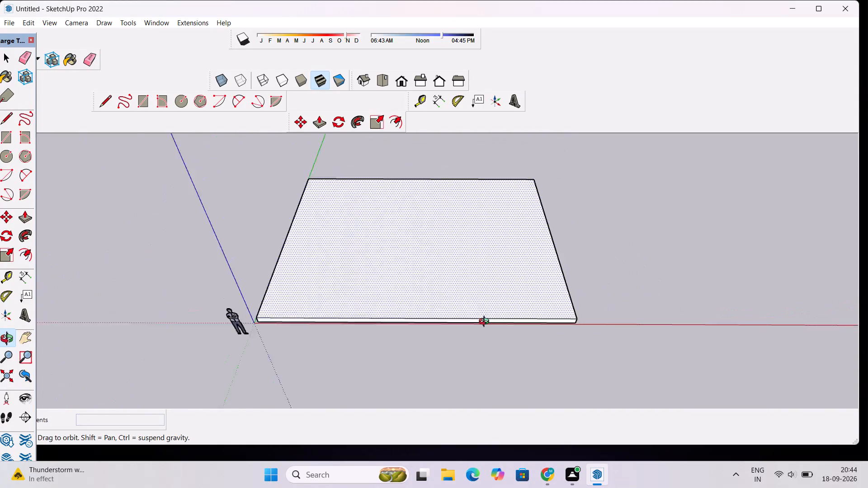
left_click_drag(486, 323, 491, 353)
scroll(486, 340, "up", 4)
left_click_drag(481, 331, 471, 272)
scroll(451, 280, "down", 6)
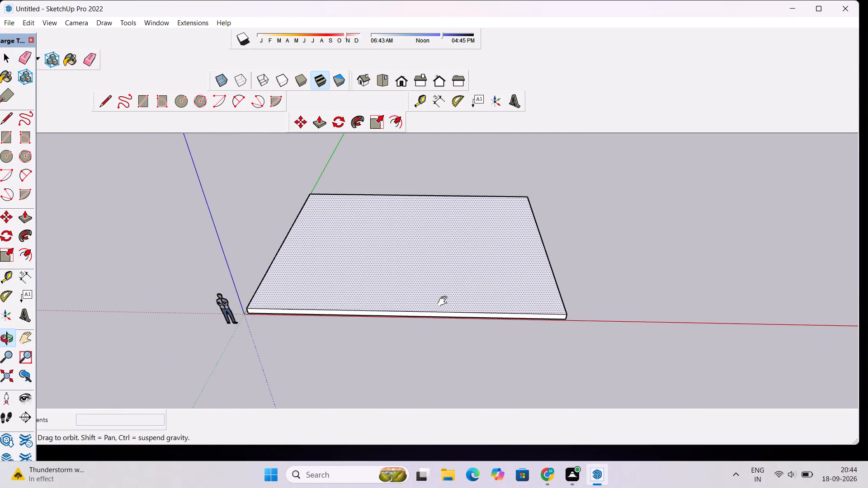
left_click_drag(444, 301, 593, 310, "shift")
scroll(593, 310, "down", 4, "shift")
left_click_drag(593, 310, 585, 346)
scroll(580, 336, "up", 4)
left_click_drag(625, 290, 521, 293)
scroll(497, 305, "up", 1)
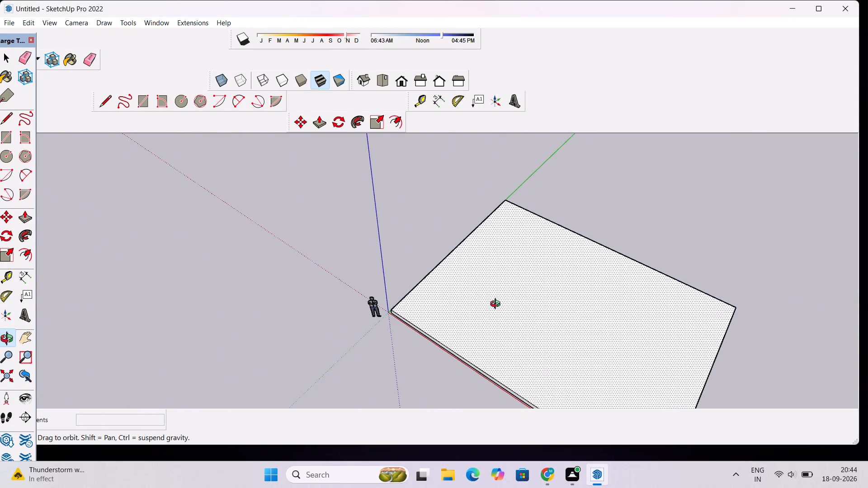
left_click_drag(483, 347, 602, 276)
scroll(592, 266, "down", 4)
left_click_drag(557, 285, 573, 380)
scroll(611, 291, "up", 6)
left_click_drag(699, 263, 644, 271, "shift")
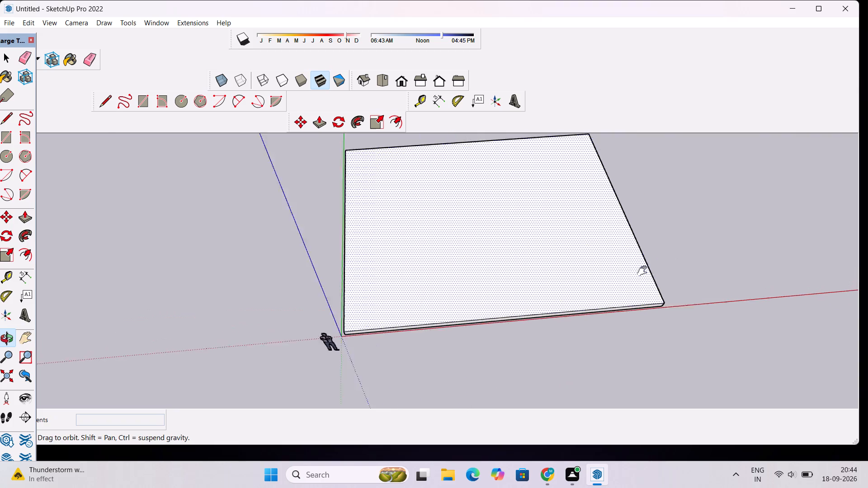
left_click_drag(644, 271, 594, 283, "shift")
scroll(567, 285, "up", 4)
left_click_drag(482, 330, 469, 297)
scroll(467, 287, "down", 6)
left_click_drag(467, 287, 520, 287, "shift")
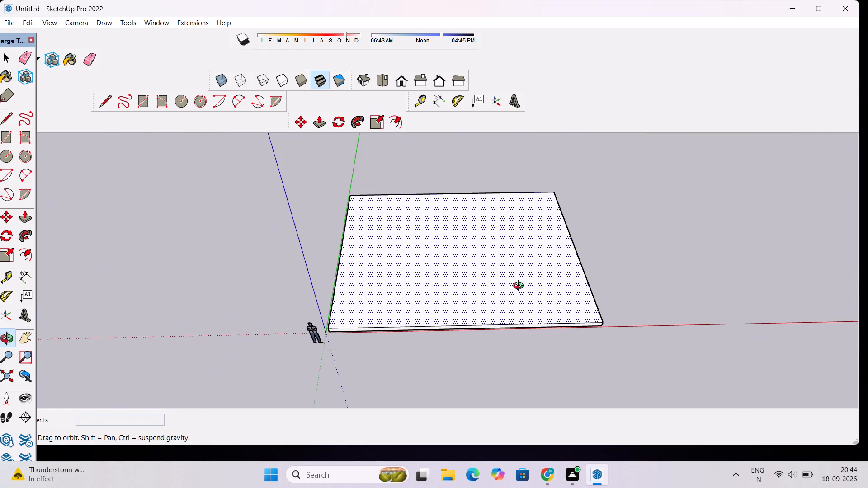
Place a Tape Measure guide on the slab's top face, parallel to the red-axis front edge and 10' in from it.
key("t")
scroll(467, 331, "up", 2)
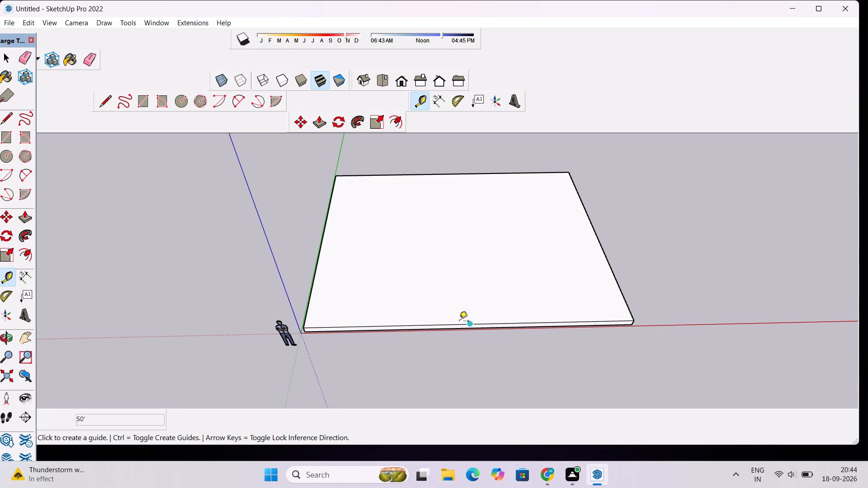
left_click(469, 324)
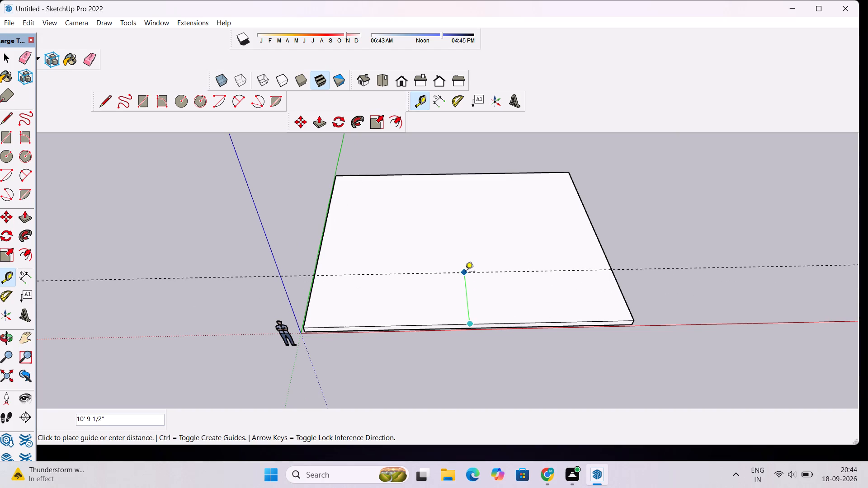
scroll(465, 272, "up", 1)
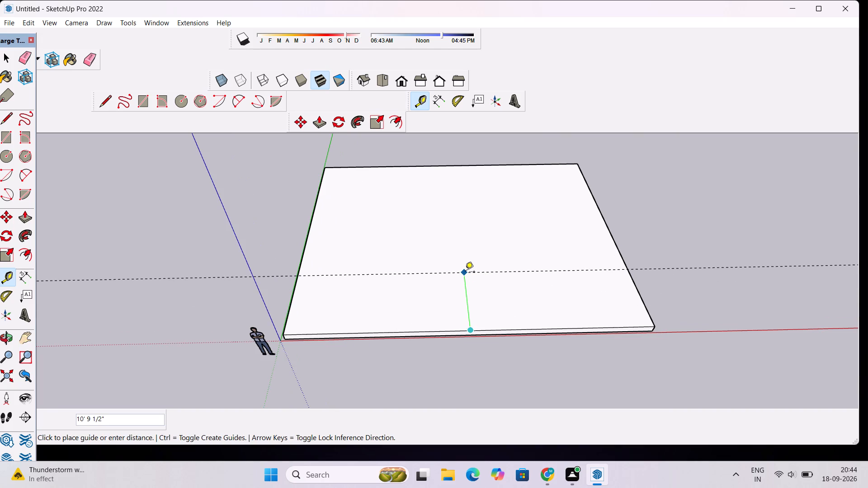
scroll(465, 272, "up", 1)
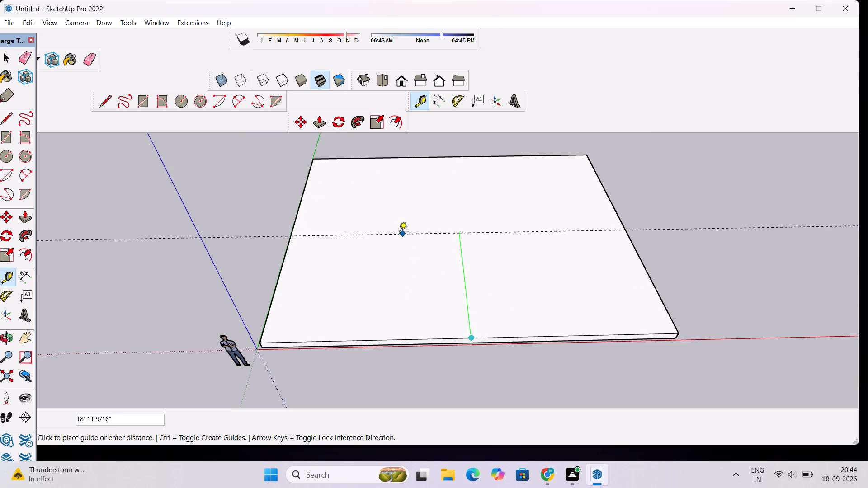
scroll(429, 291, "up", 3)
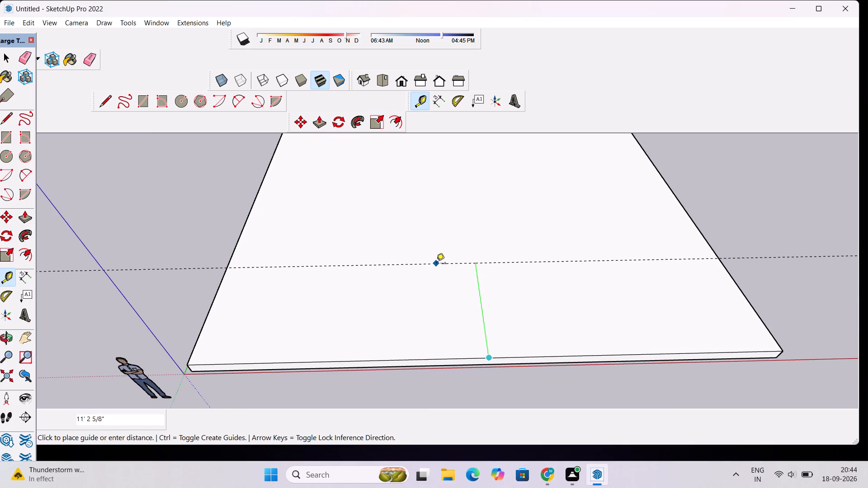
type("10'")
key("Return")
Place a guide on the top face 1' in from the slab's edge that runs along the green axis.
scroll(410, 279, "down", 7)
scroll(505, 254, "up", 5)
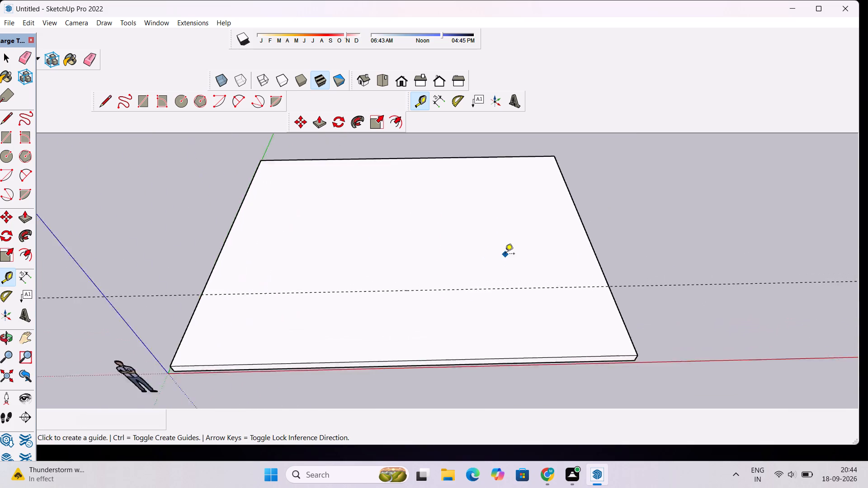
scroll(509, 274, "up", 2)
scroll(466, 281, "down", 6)
scroll(520, 304, "up", 7)
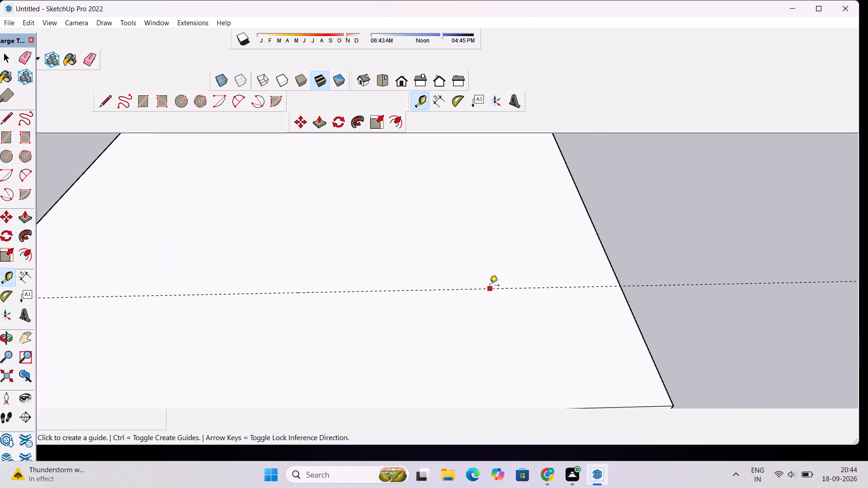
scroll(490, 286, "up", 1)
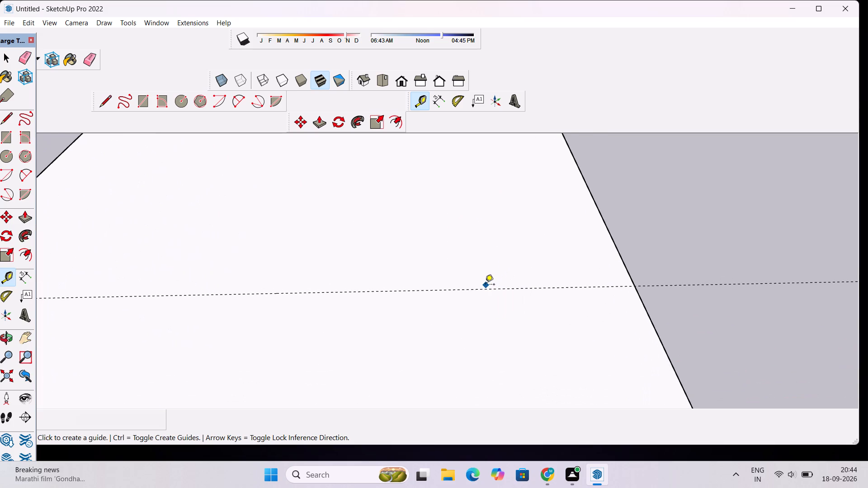
scroll(485, 285, "down", 3)
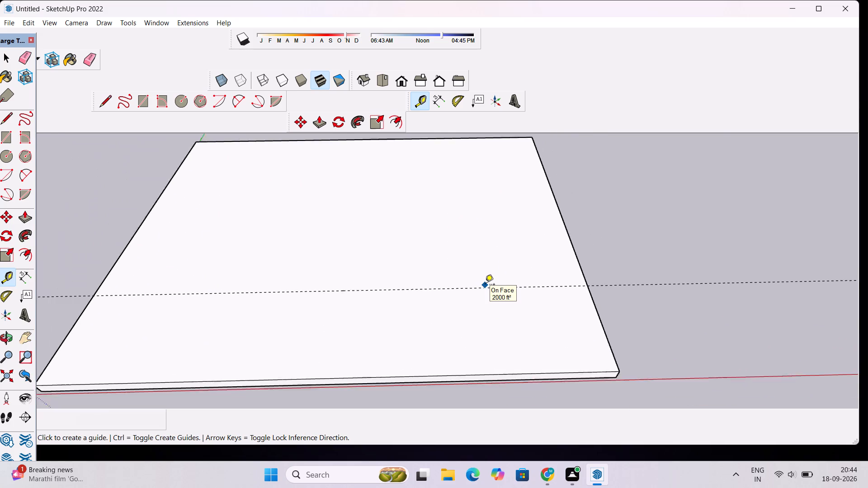
scroll(485, 285, "down", 11)
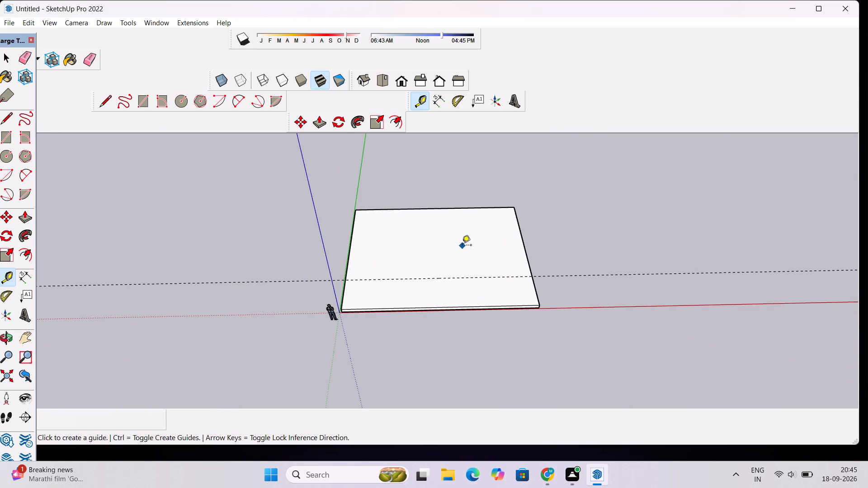
scroll(462, 246, "up", 1)
scroll(348, 244, "up", 7)
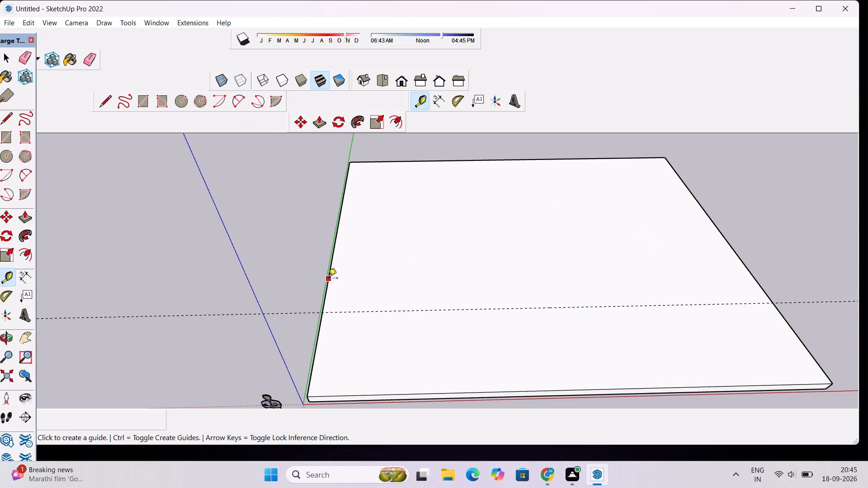
left_click(328, 279)
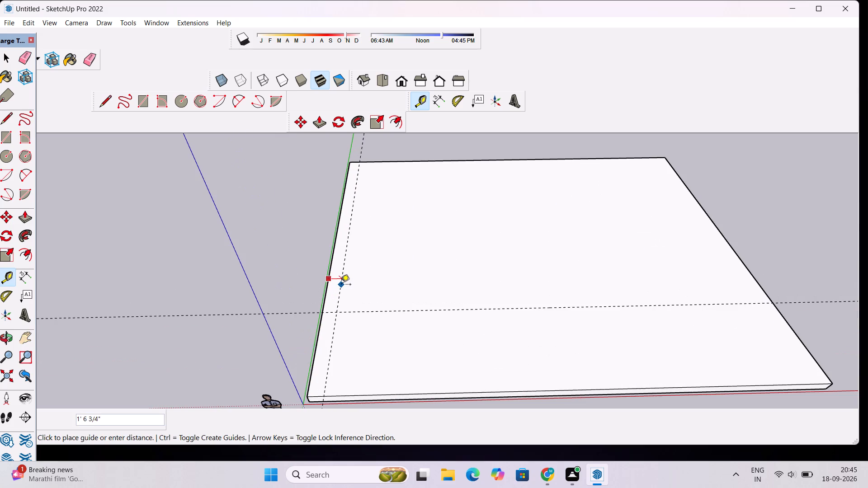
type("1'")
key("Return")
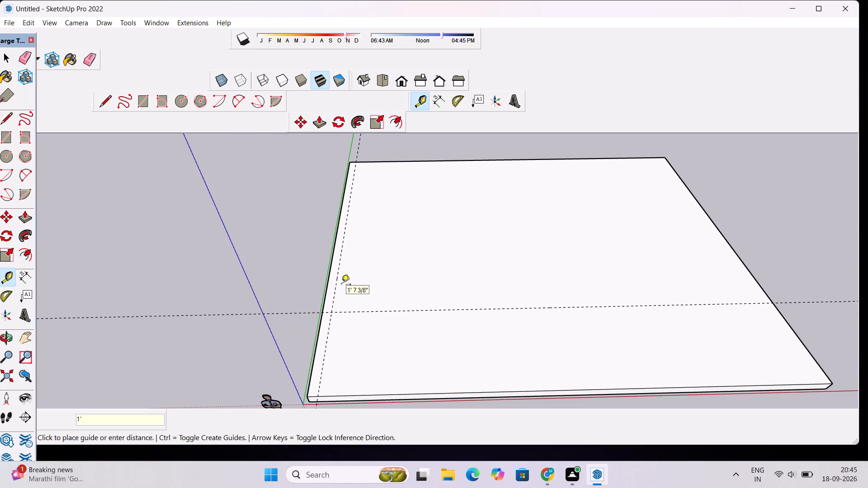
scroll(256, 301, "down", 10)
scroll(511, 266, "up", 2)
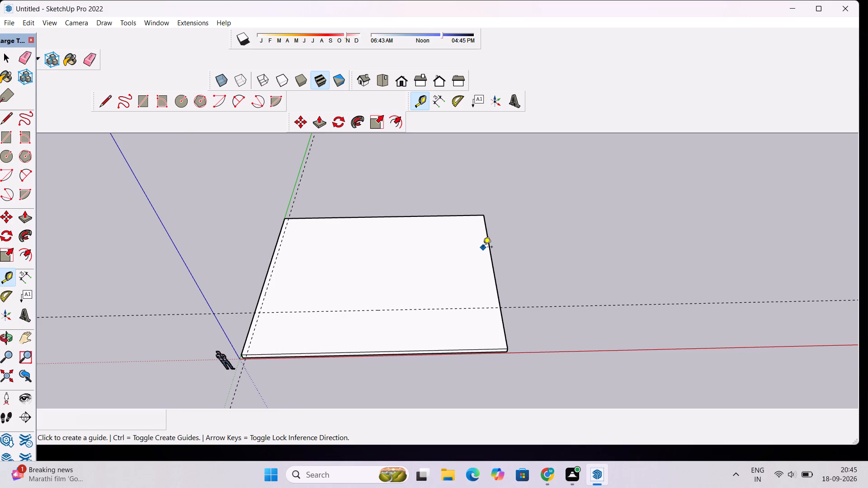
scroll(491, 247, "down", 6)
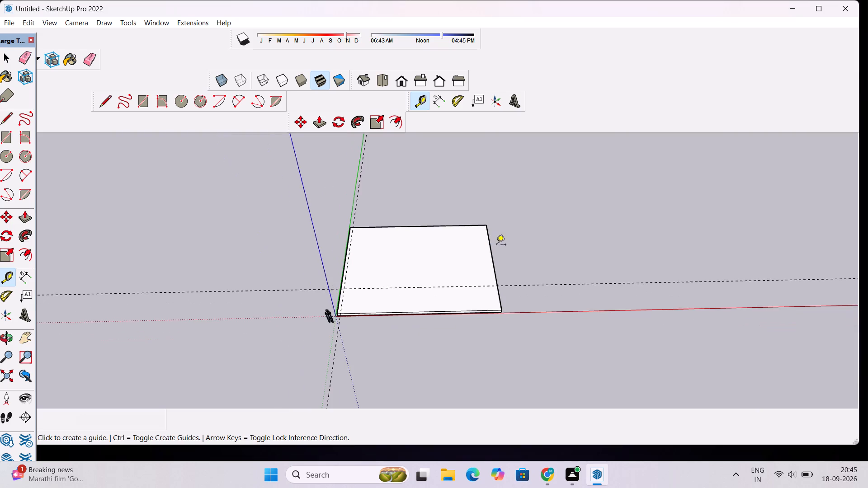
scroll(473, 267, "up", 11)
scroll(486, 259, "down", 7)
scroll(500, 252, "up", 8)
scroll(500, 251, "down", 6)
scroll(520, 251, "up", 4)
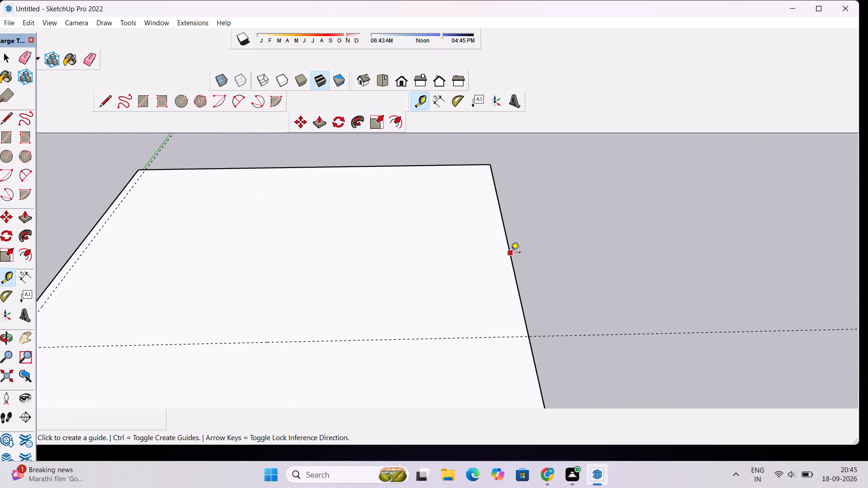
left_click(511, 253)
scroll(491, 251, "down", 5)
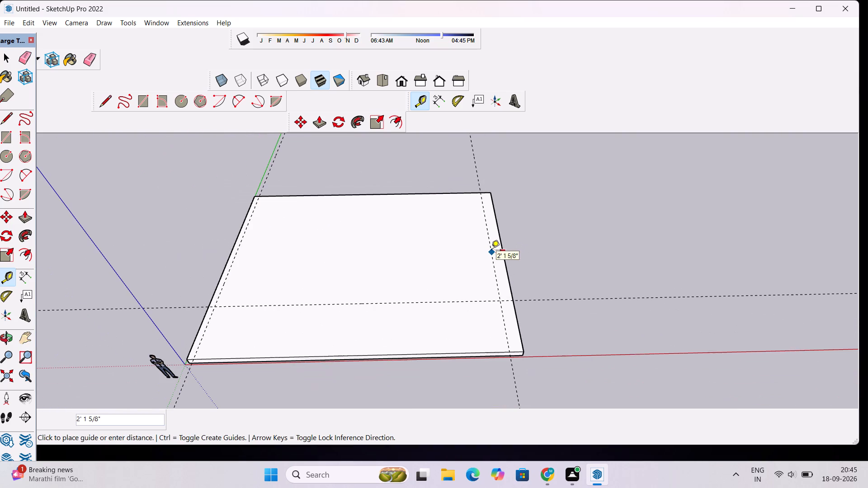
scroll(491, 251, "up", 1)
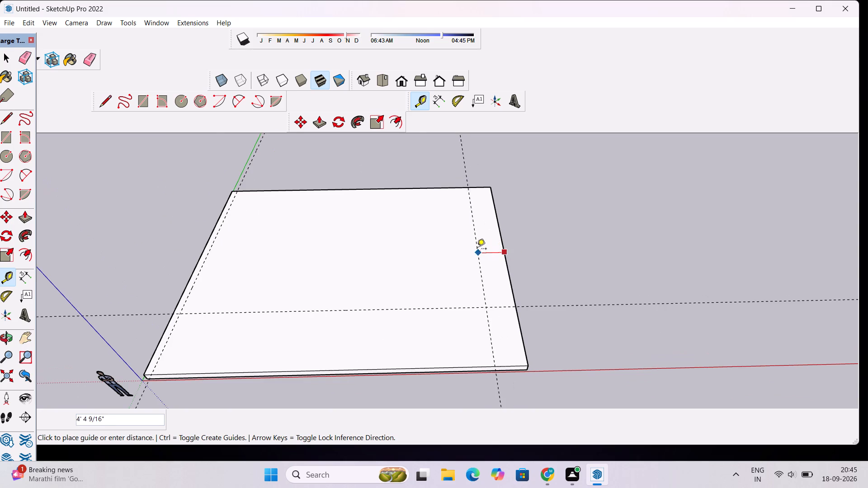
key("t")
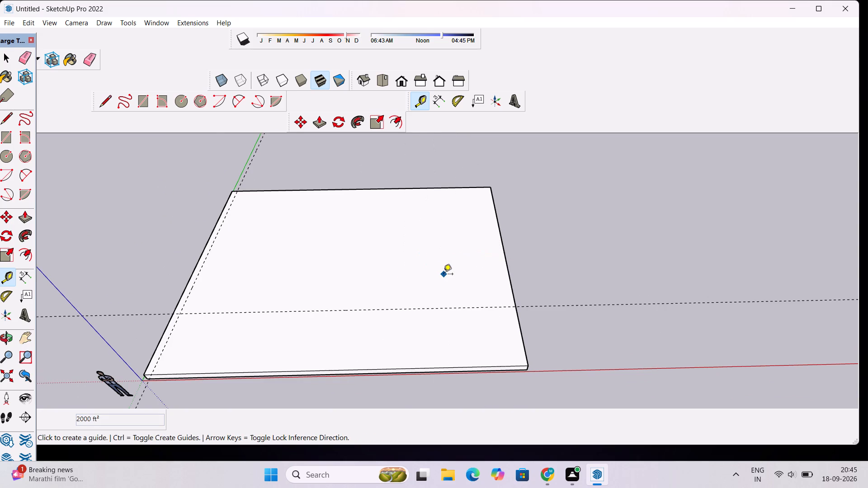
Place a parallel guide 24' from the 1' guide, through the midpoint of the slab's front edge.
left_click(191, 292)
scroll(250, 315, "down", 8)
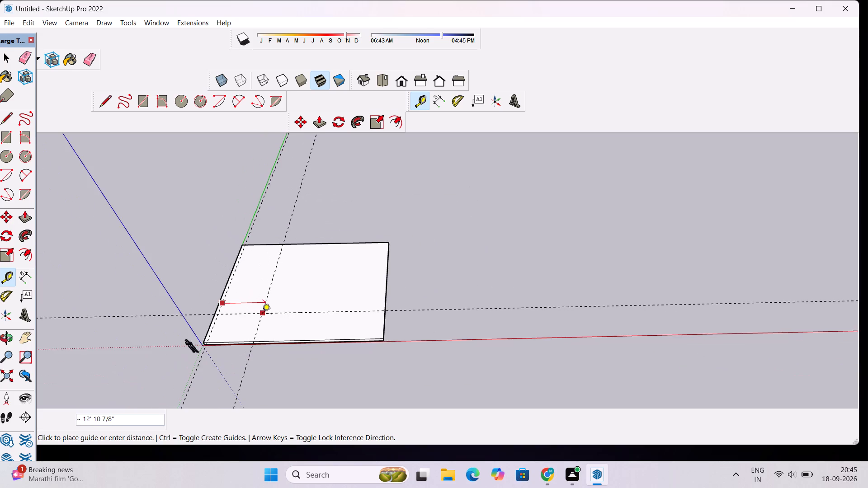
scroll(262, 314, "up", 2)
scroll(301, 324, "up", 2)
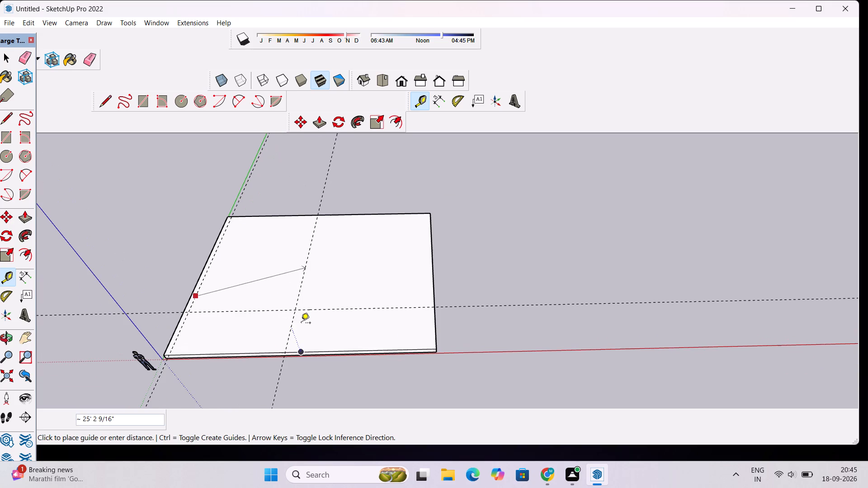
left_click(314, 343)
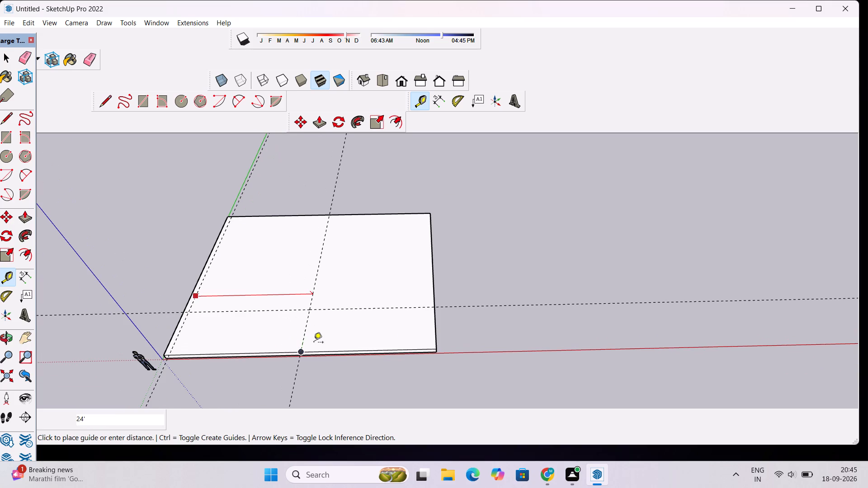
Draw connected lines on the top face from the front edge's midpoint 10' to the guide crossing and 25' to the slab's far side edge.
scroll(432, 289, "down", 4)
scroll(272, 343, "up", 4)
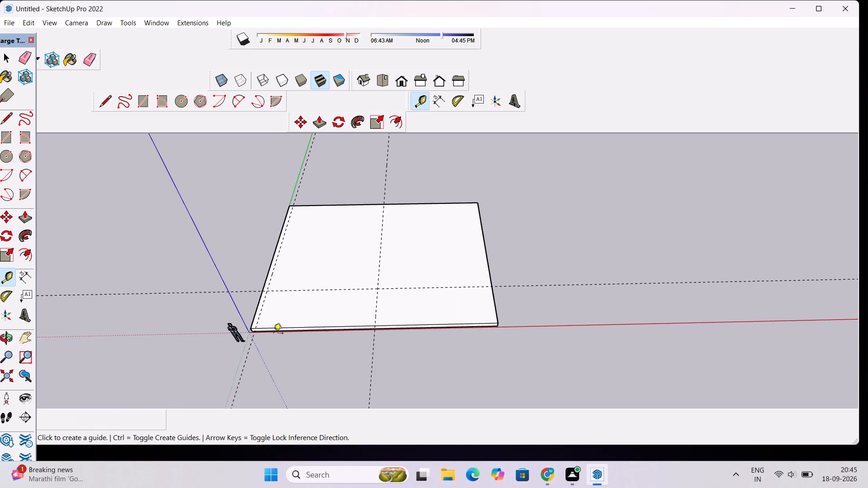
scroll(306, 312, "up", 4)
key("l")
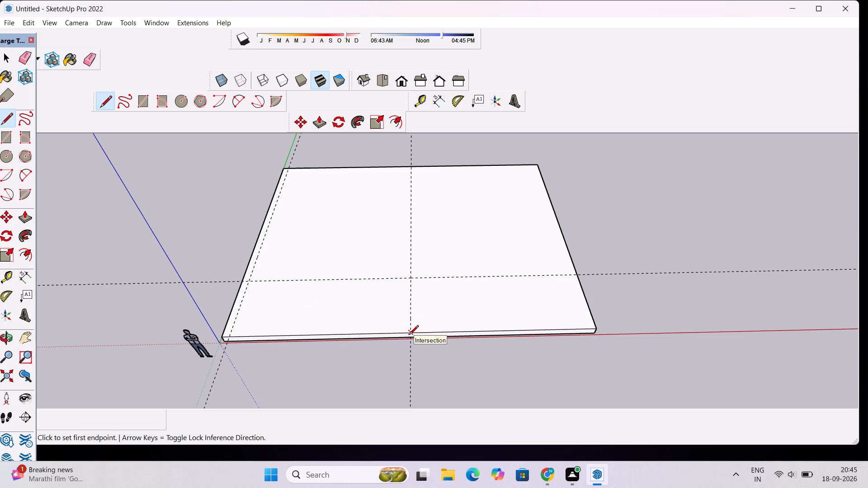
left_click(409, 335)
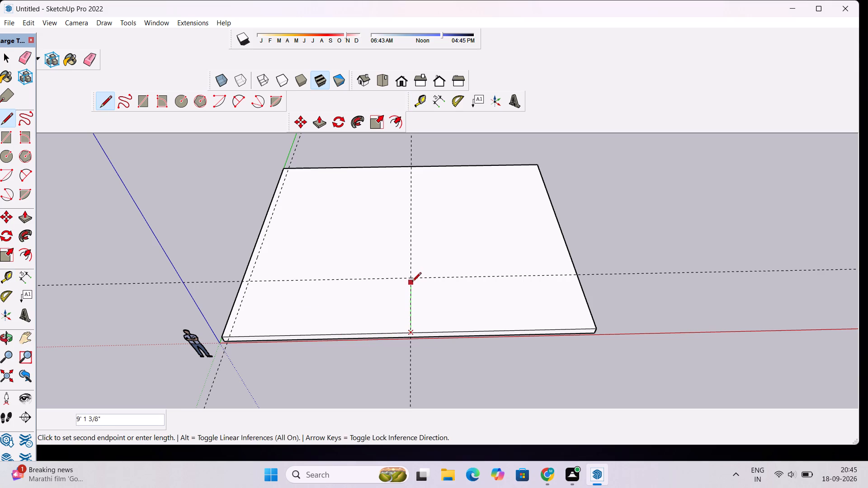
left_click(411, 277)
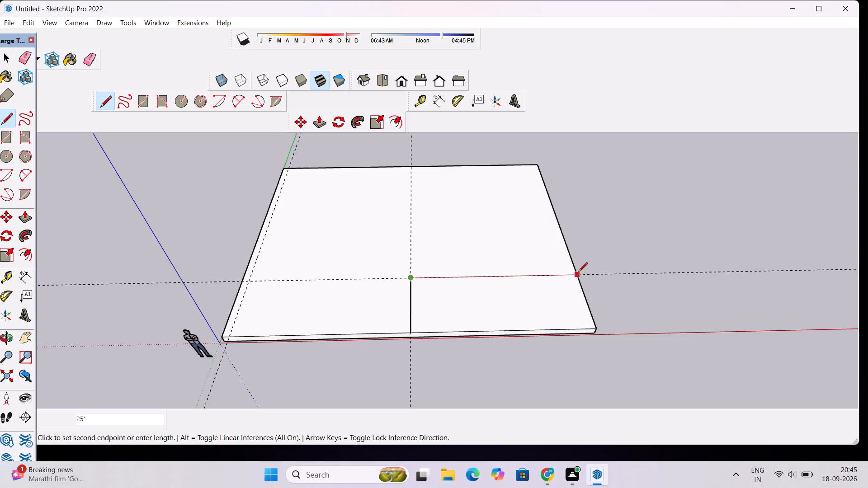
left_click(576, 277)
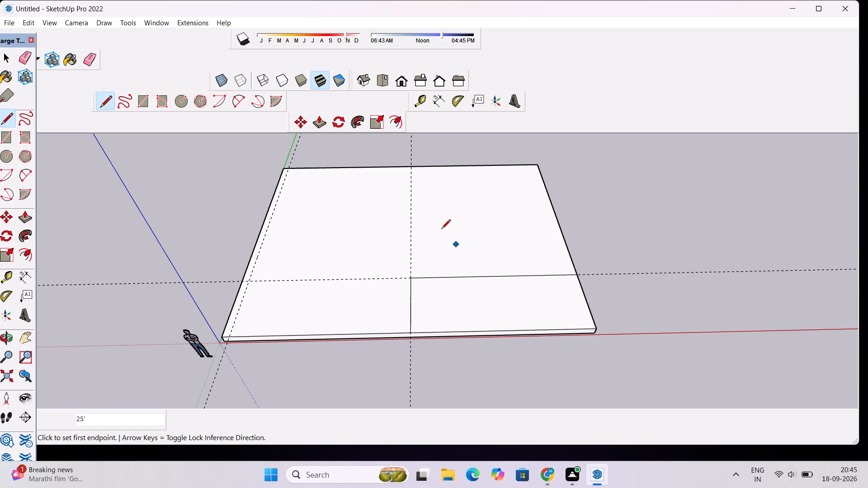
Draw a 30' line along the centre guide from the slab's back edge to the guide crossing.
left_click(410, 168)
left_click(412, 277)
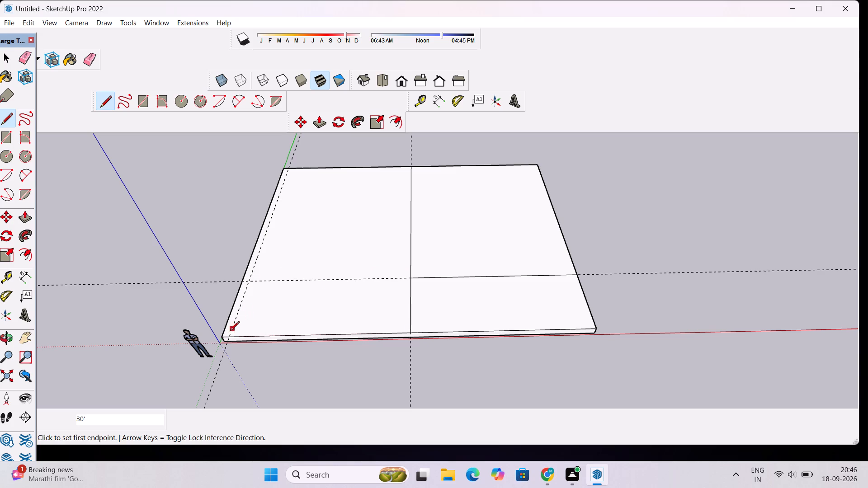
Draw a 40' line along the 1' guide, and a 24' line along the cross guide from it to the centre line.
left_click(231, 337)
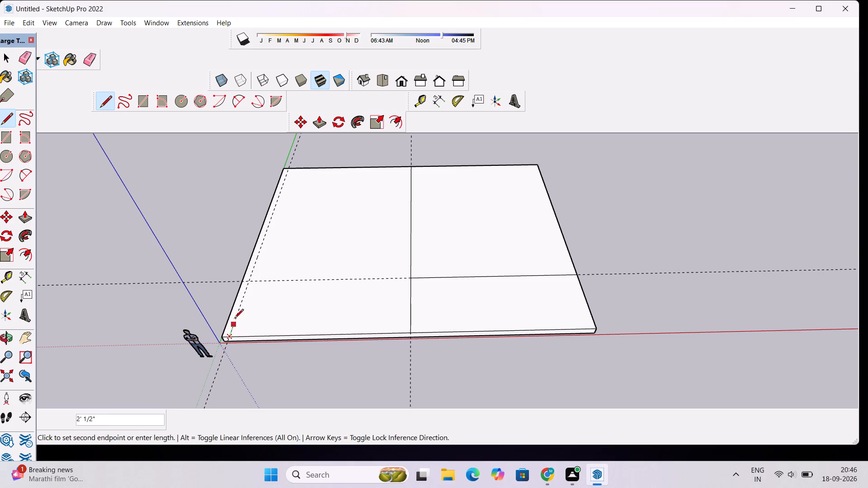
left_click(291, 170)
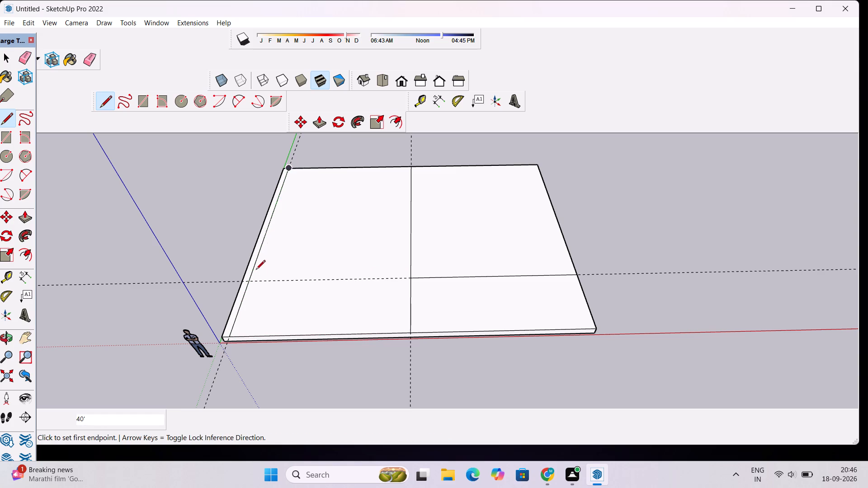
left_click(249, 281)
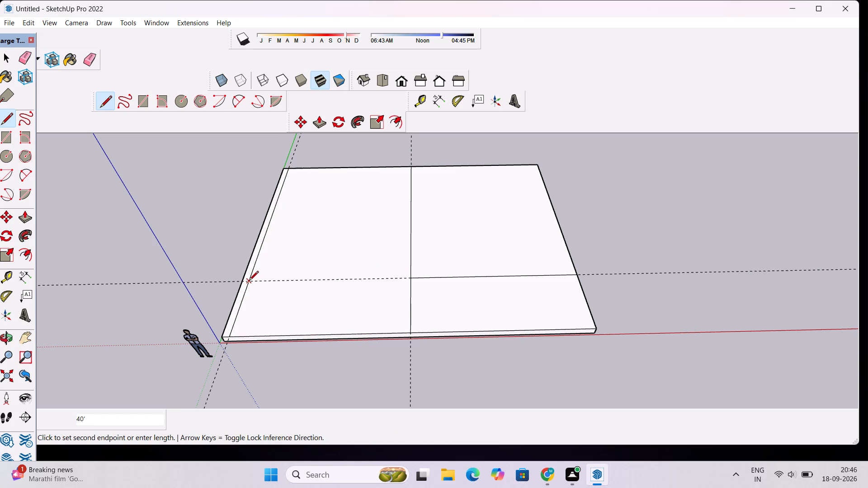
left_click(410, 277)
key("space")
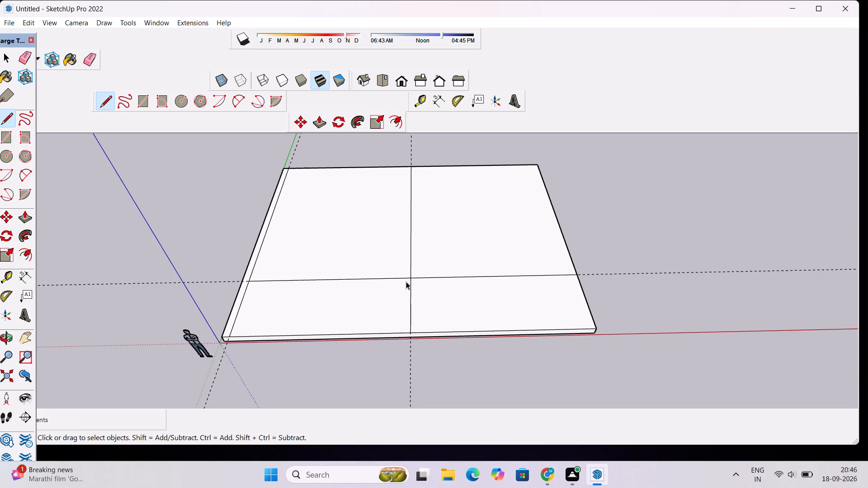
Erase the three construction guides: the cross guide, the 1' guide and the centre guide, keeping the drawn lines.
scroll(402, 286, "down", 2)
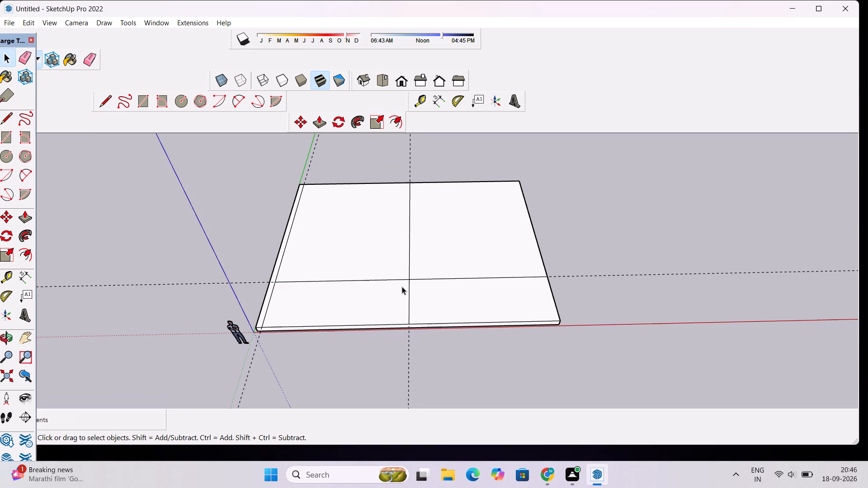
key("e")
left_click_drag(162, 278, 165, 289)
scroll(206, 250, "down", 3)
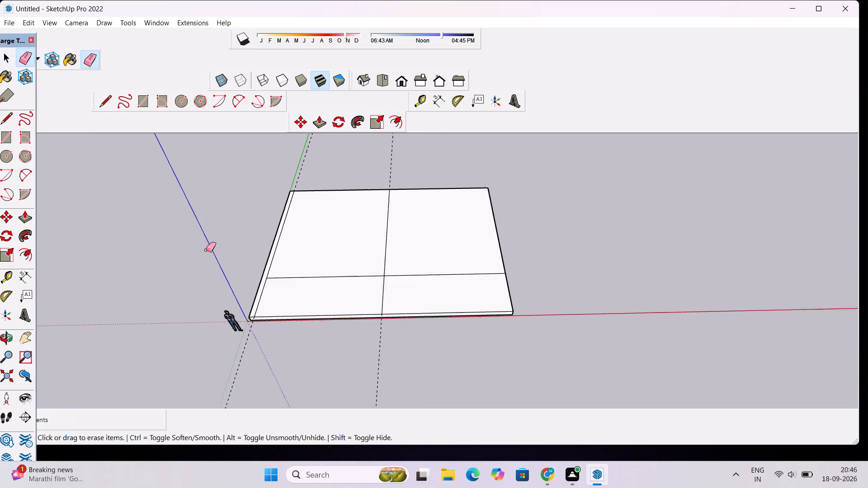
scroll(206, 250, "down", 2)
scroll(275, 168, "up", 5)
left_click_drag(283, 168, 296, 172)
left_click_drag(402, 162, 391, 169)
scroll(311, 201, "down", 7)
scroll(328, 265, "up", 6)
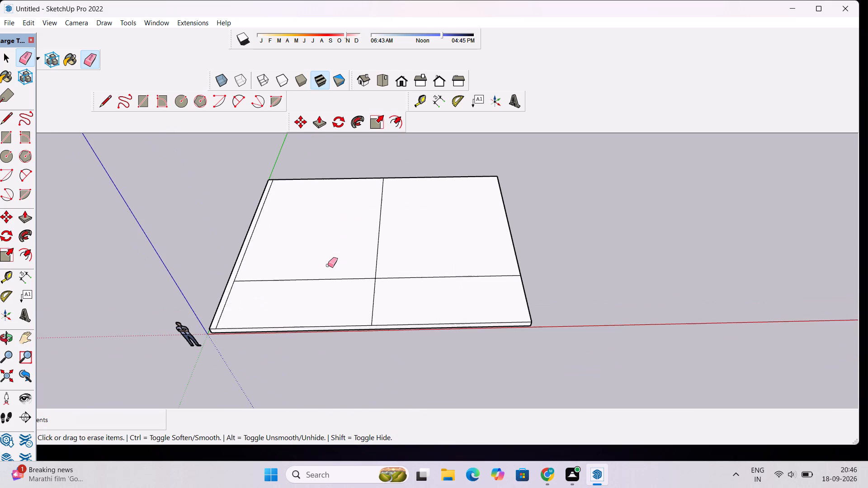
key("space")
scroll(328, 265, "down", 6)
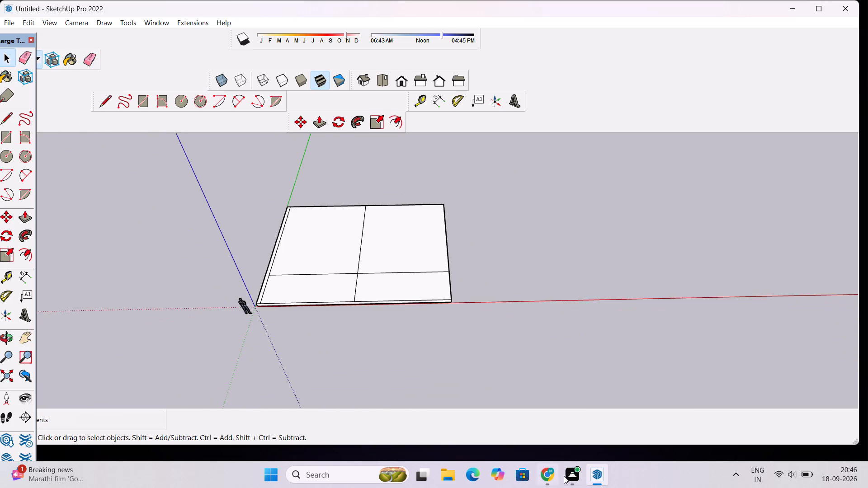
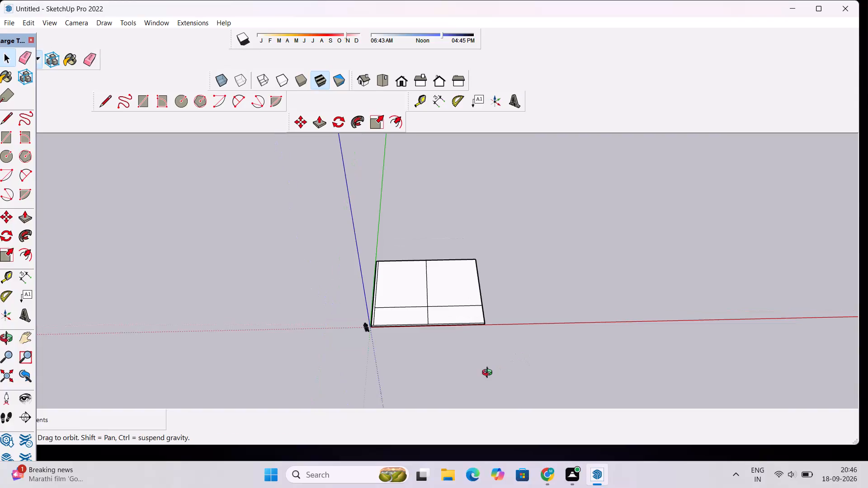
Examine the slab and the dividing lines on its top face from low, high, front and rear viewpoints.
left_click_drag(487, 375, 474, 344)
scroll(471, 344, "up", 3)
scroll(460, 344, "down", 5)
left_click_drag(480, 349, 595, 287)
scroll(506, 309, "down", 5)
left_click_drag(420, 327, 561, 298)
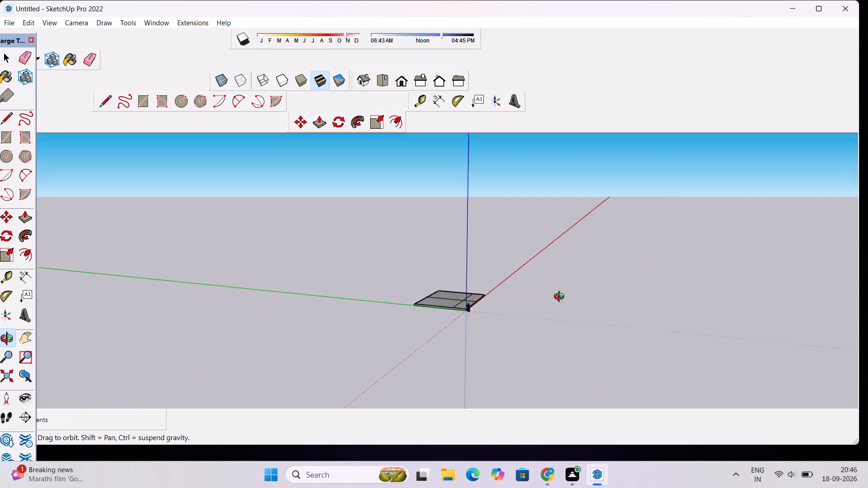
left_click_drag(561, 298, 342, 308)
scroll(343, 307, "down", 6)
left_click_drag(371, 302, 371, 323)
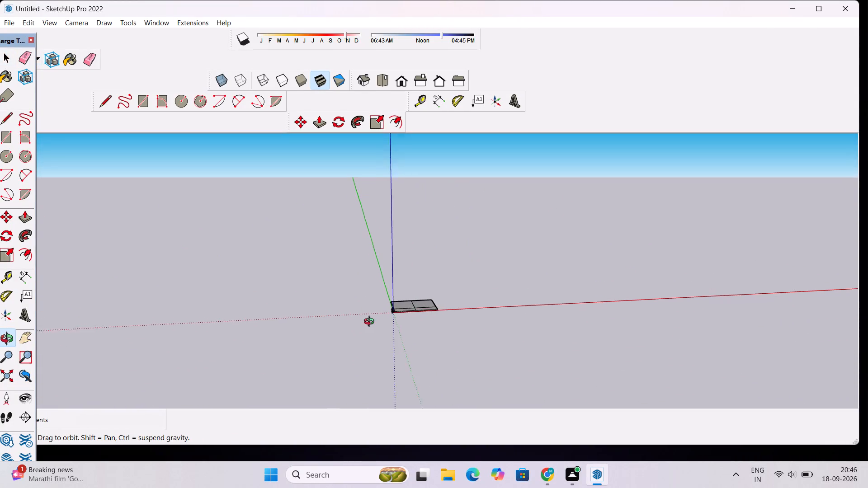
left_click_drag(371, 323, 371, 331)
scroll(405, 318, "up", 10)
left_click_drag(335, 318, 771, 282)
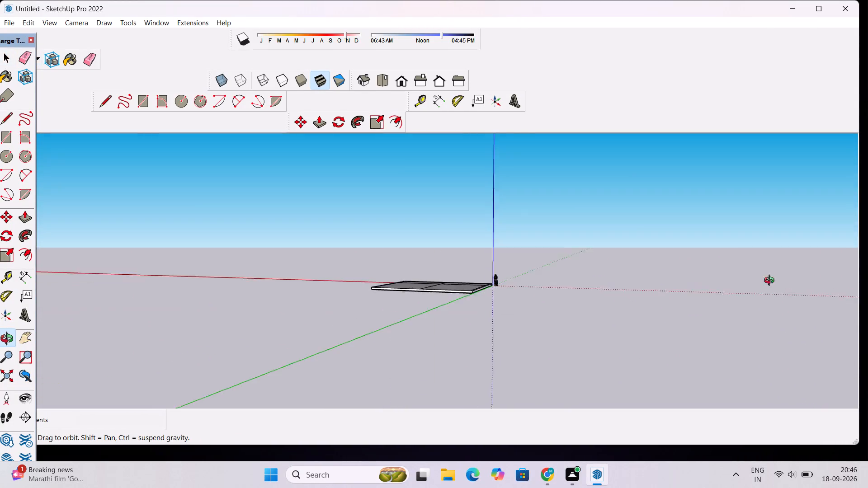
left_click_drag(771, 282, 337, 300)
scroll(431, 297, "up", 15)
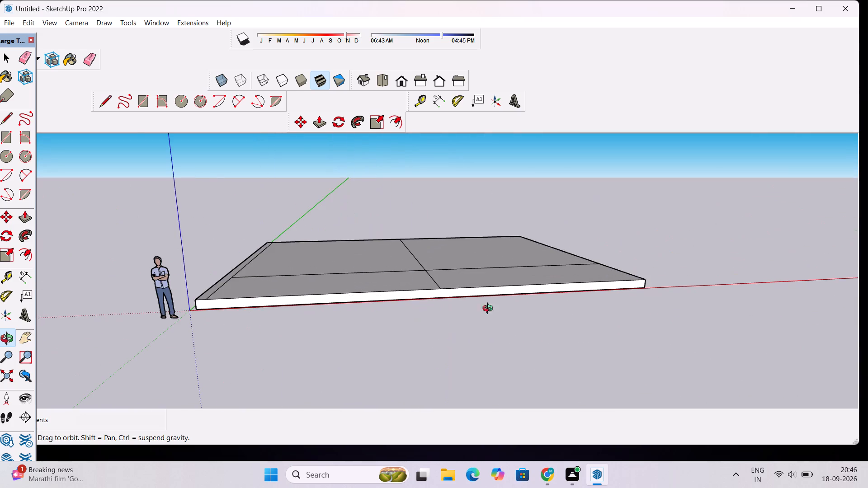
left_click_drag(690, 278, 652, 283)
scroll(622, 286, "down", 6)
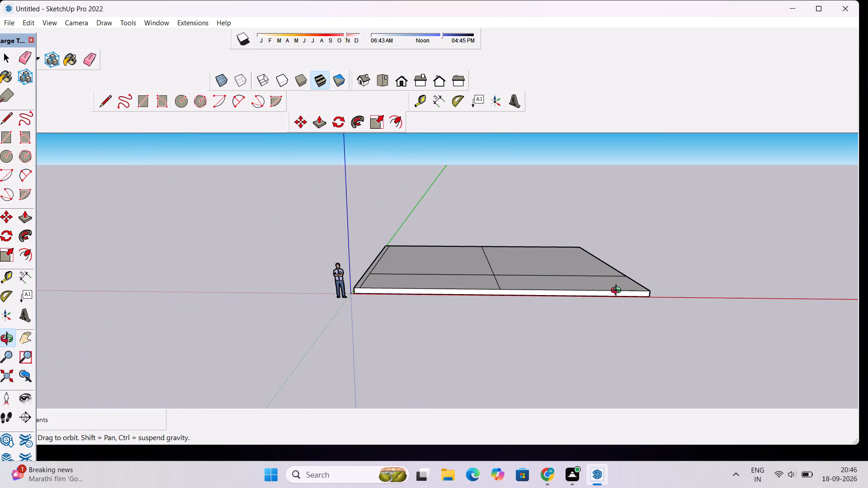
scroll(618, 291, "down", 4)
left_click_drag(617, 299, 612, 324)
scroll(605, 320, "up", 6)
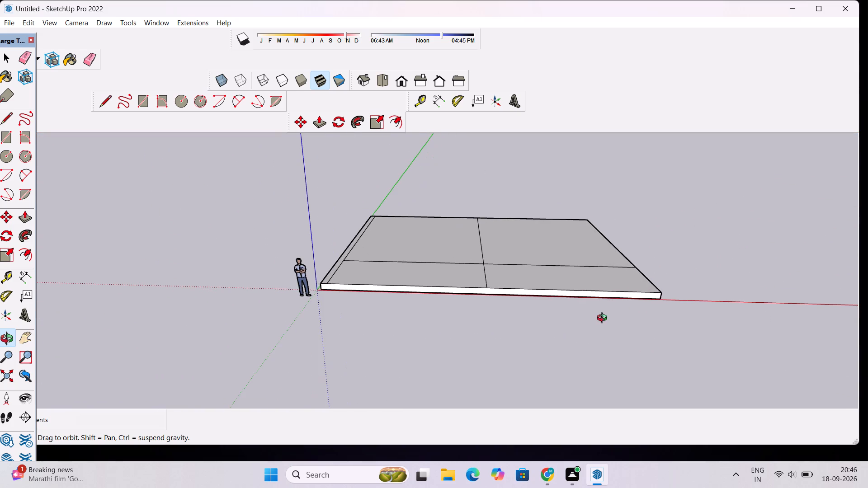
scroll(604, 319, "up", 6)
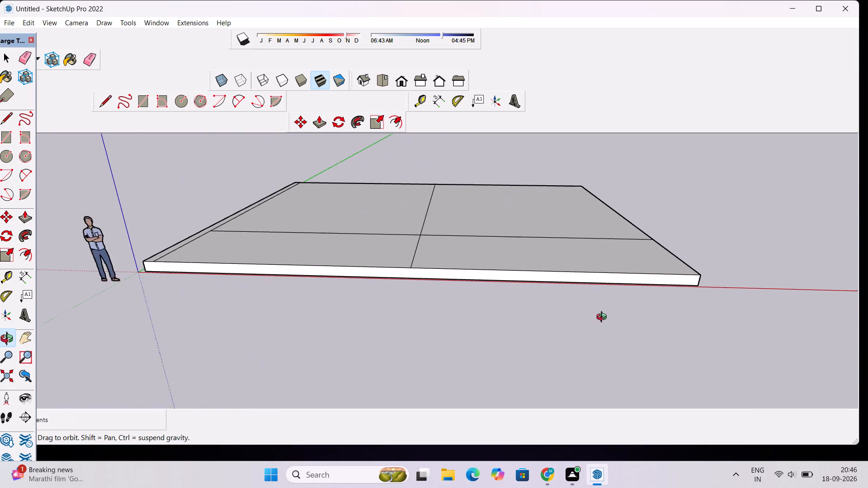
scroll(604, 318, "up", 1)
scroll(604, 312, "down", 3)
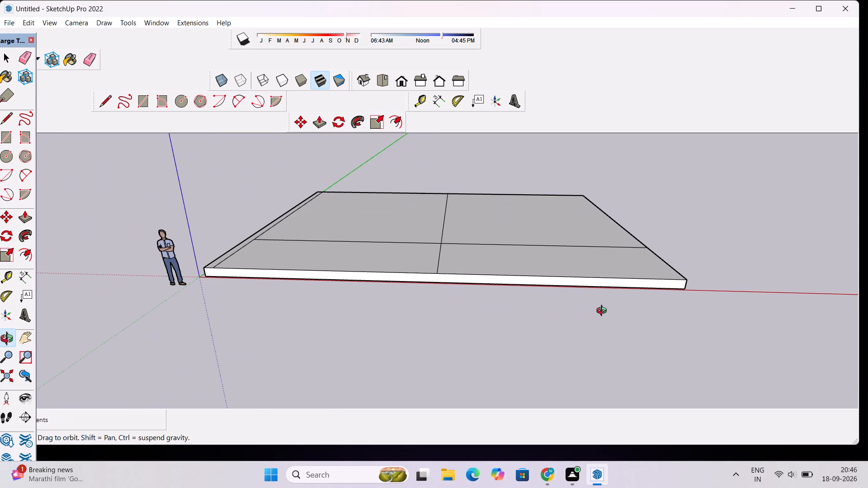
scroll(604, 311, "up", 3)
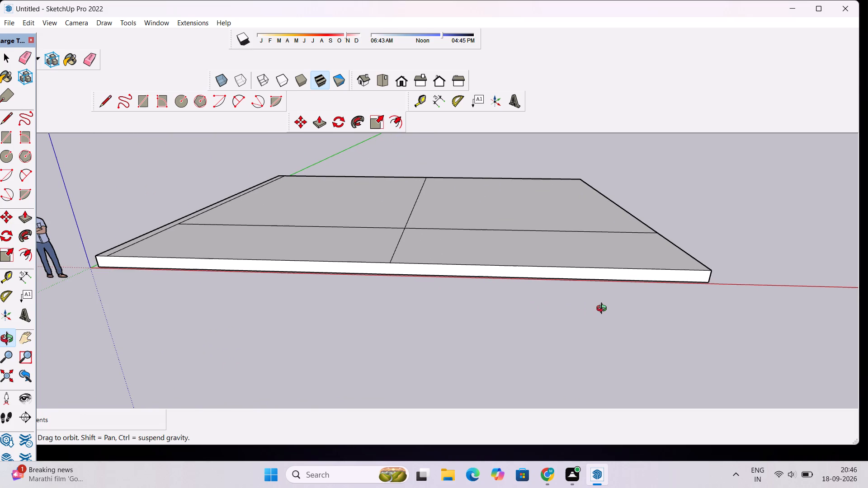
scroll(604, 309, "up", 2)
scroll(604, 309, "down", 9)
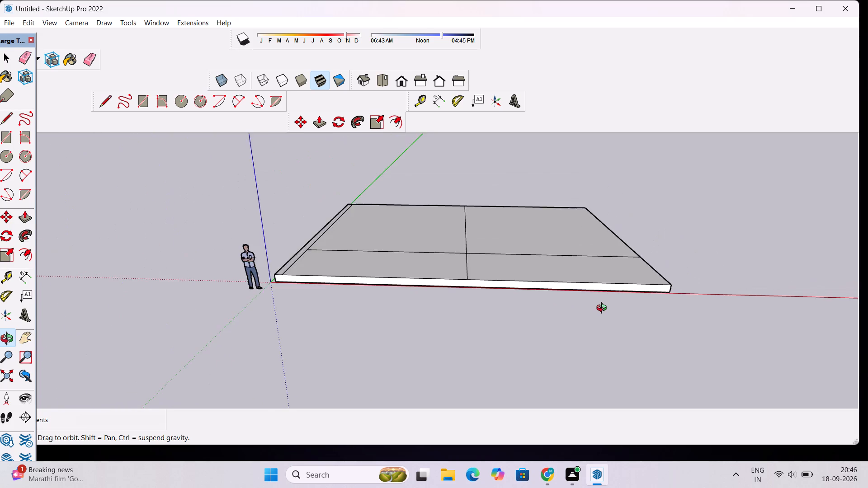
scroll(604, 309, "down", 2)
scroll(604, 309, "up", 5)
scroll(604, 308, "down", 3)
scroll(604, 308, "up", 1)
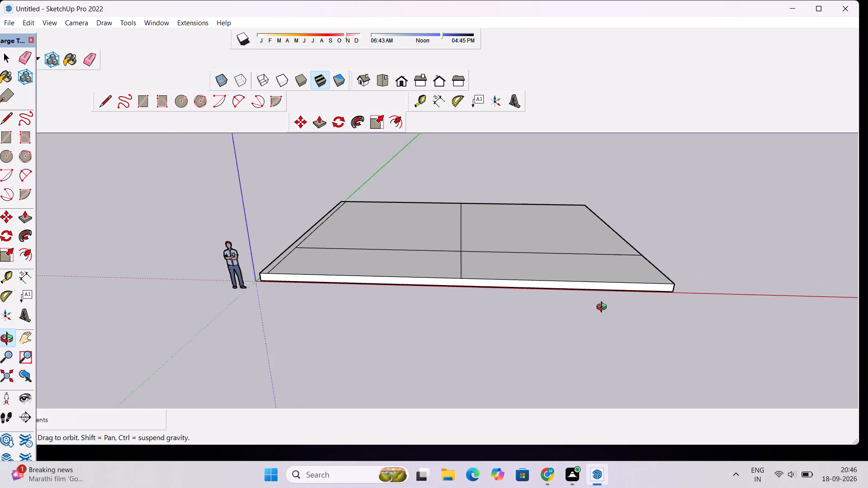
scroll(604, 308, "up", 3)
scroll(604, 308, "down", 2)
scroll(604, 308, "up", 4)
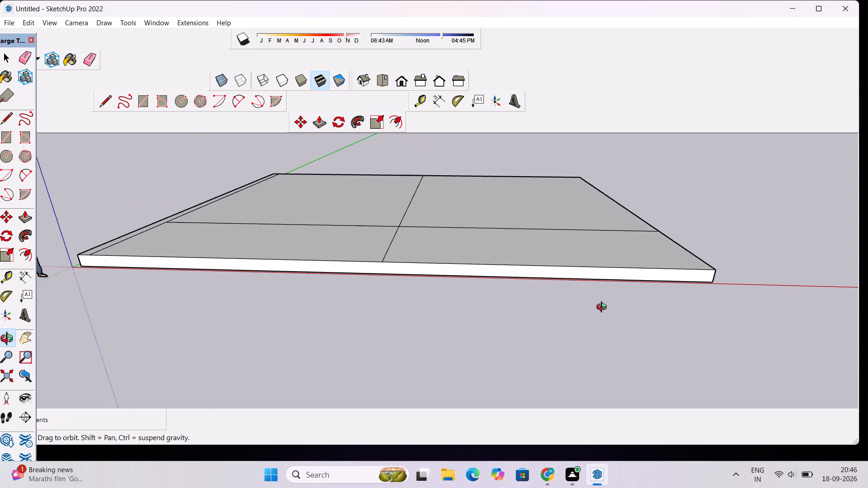
scroll(604, 308, "up", 3)
scroll(604, 308, "down", 2)
scroll(604, 308, "up", 3)
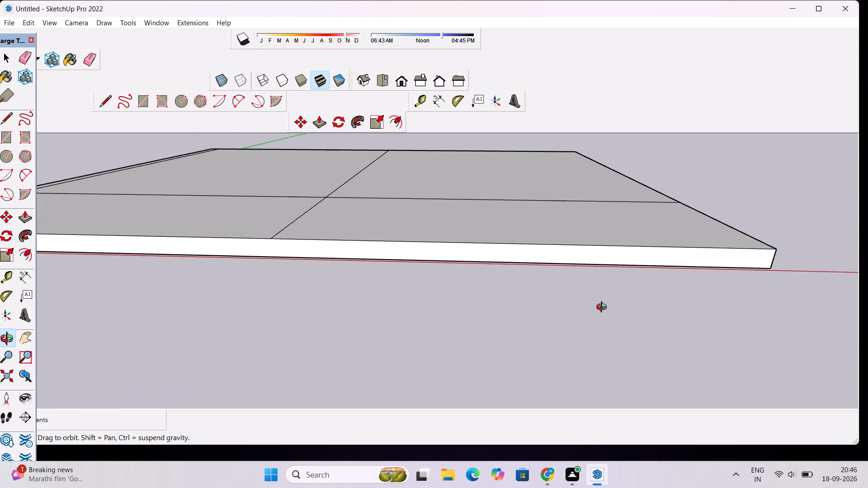
scroll(604, 308, "up", 2)
scroll(604, 308, "down", 5)
left_click_drag(617, 275, 614, 300)
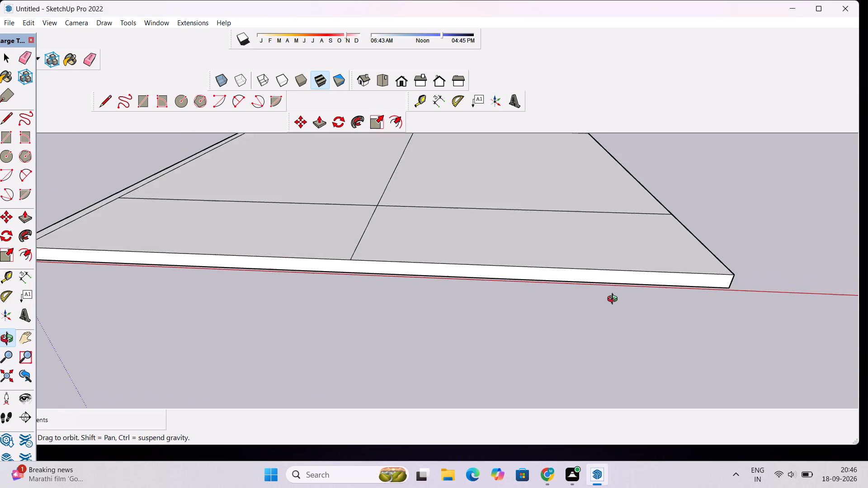
scroll(614, 300, "down", 6)
left_click_drag(511, 298, 601, 284, "shift")
scroll(602, 284, "down", 7)
left_click_drag(610, 231, 601, 283)
scroll(599, 253, "up", 5)
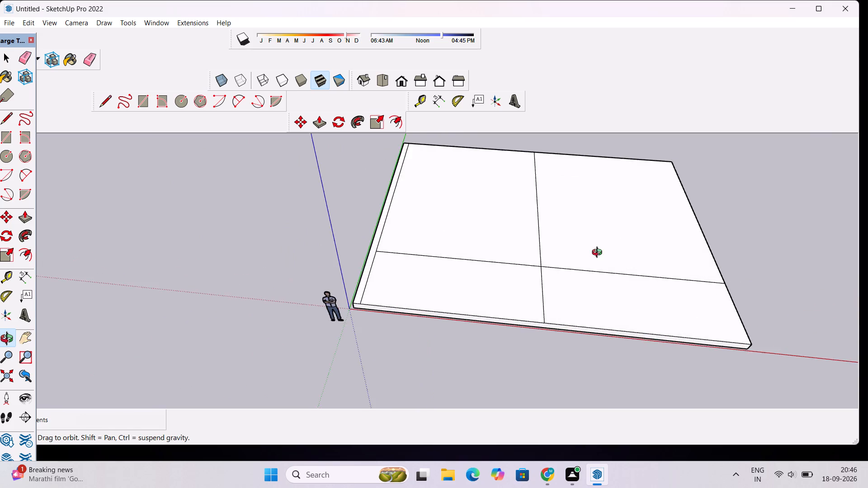
left_click_drag(626, 243, 572, 257, "shift")
scroll(572, 257, "down", 1)
scroll(536, 274, "up", 1)
left_click_drag(536, 274, 538, 274)
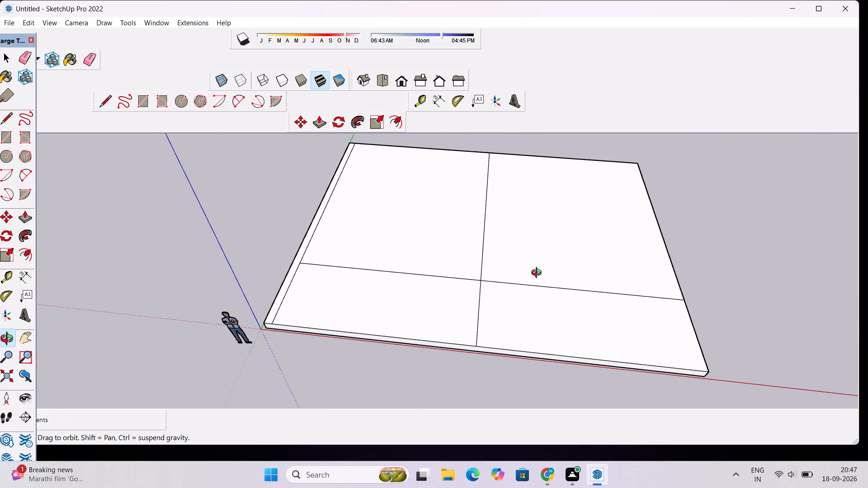
left_click_drag(538, 274, 584, 258)
scroll(585, 258, "down", 4)
left_click_drag(585, 259, 548, 271)
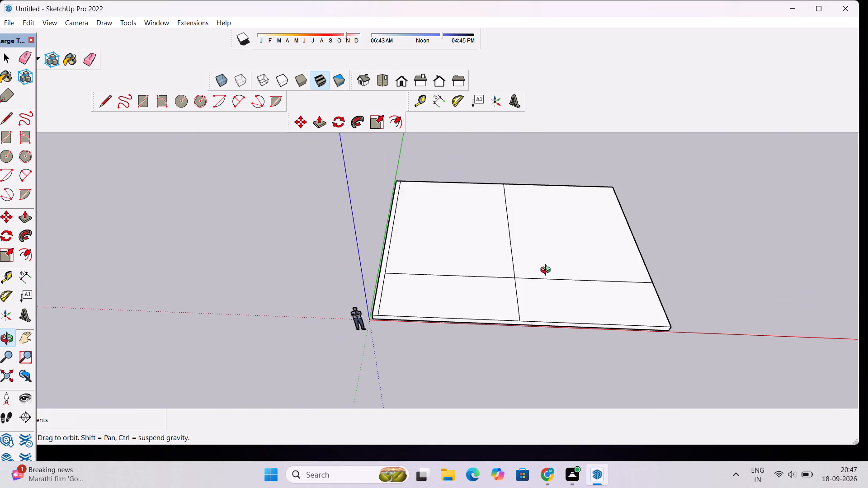
scroll(547, 267, "down", 2)
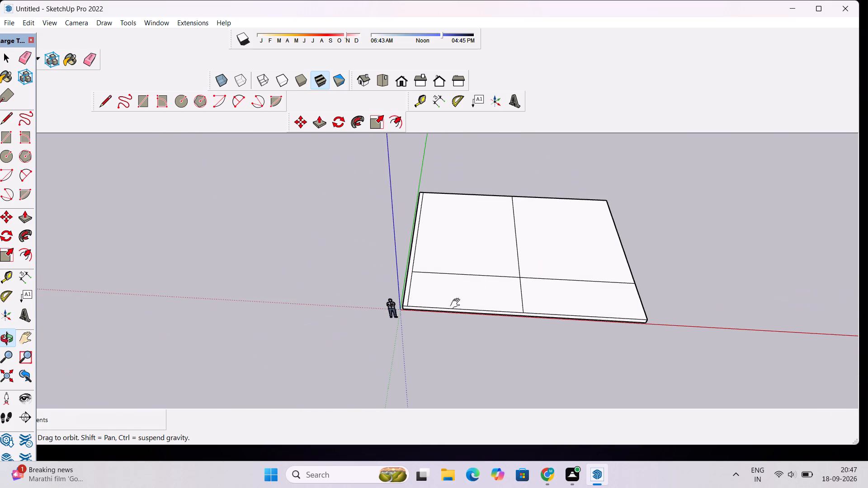
left_click_drag(429, 314, 514, 288, "shift")
left_click_drag(533, 253, 504, 262)
left_click_drag(521, 279, 581, 283)
left_click_drag(648, 216, 543, 272, "shift")
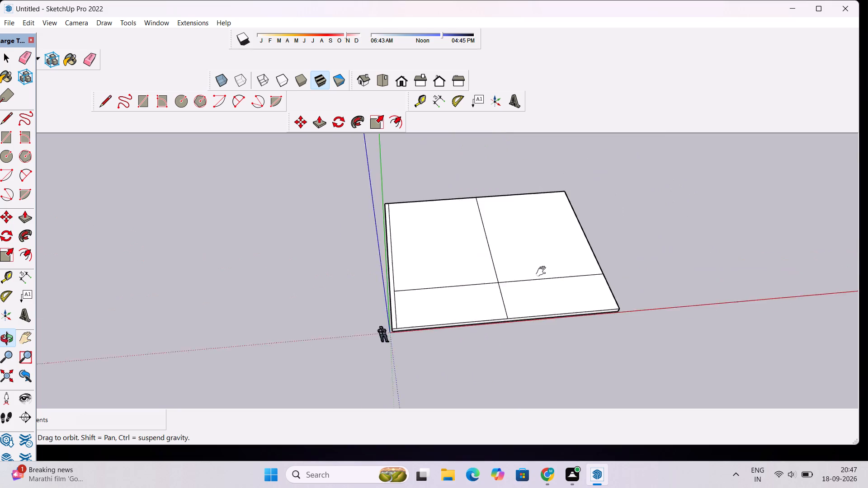
left_click_drag(543, 272, 537, 275, "shift")
scroll(530, 279, "down", 5)
left_click(525, 338)
scroll(511, 275, "up", 8)
left_click_drag(540, 272, 478, 280, "shift")
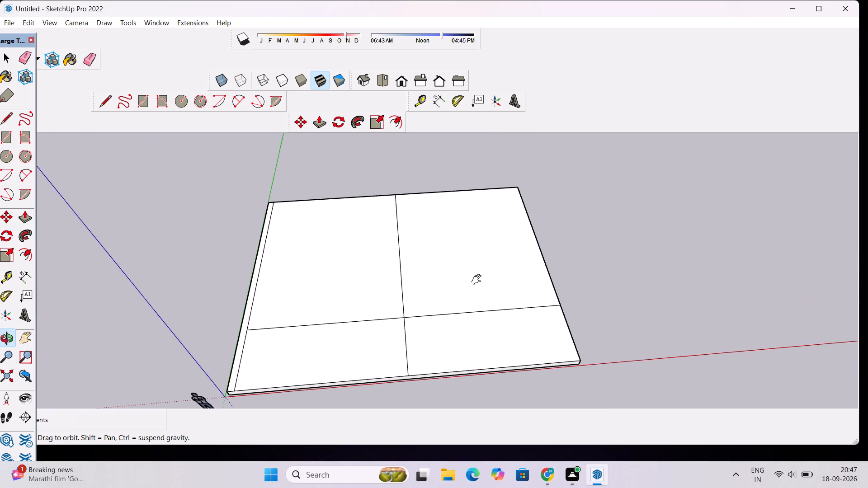
scroll(478, 280, "down", 6, "shift")
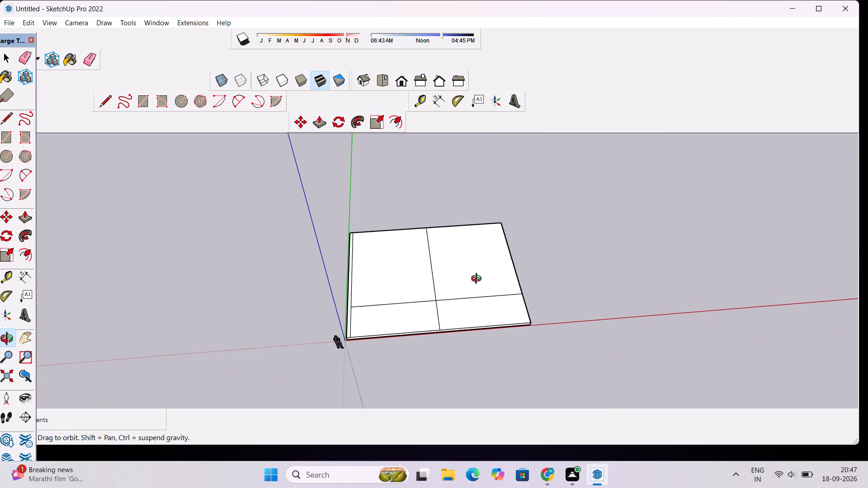
scroll(478, 280, "up", 3)
scroll(498, 260, "down", 2)
left_click_drag(498, 260, 496, 275)
left_click_drag(482, 316, 481, 304, "shift")
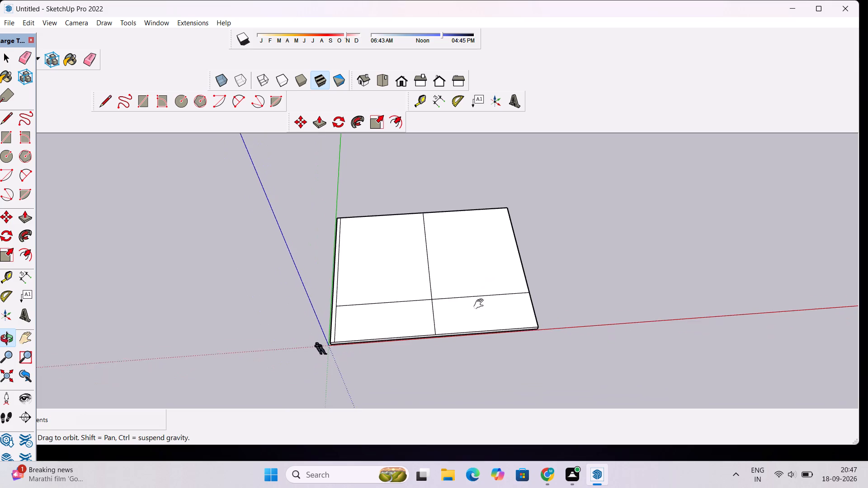
left_click_drag(481, 304, 481, 270, "shift")
scroll(463, 306, "up", 3)
left_click_drag(463, 307, 457, 275)
scroll(453, 272, "up", 5)
left_click_drag(435, 316, 525, 271)
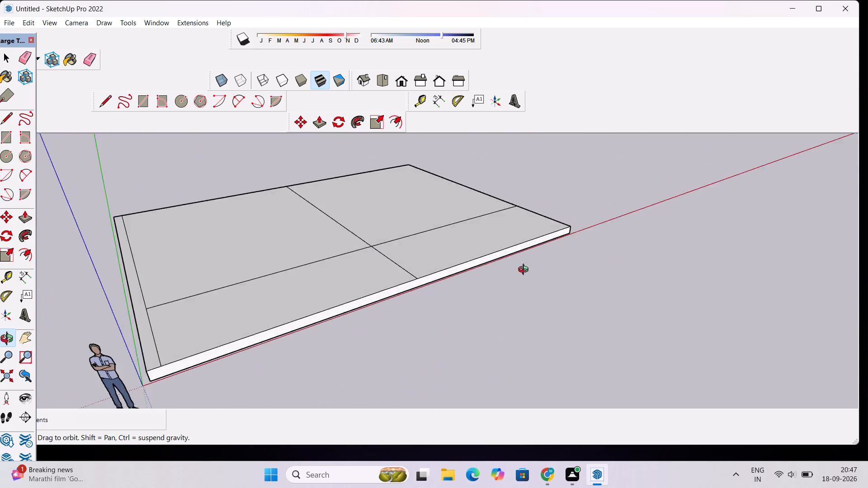
left_click_drag(525, 271, 410, 252)
left_click_drag(410, 252, 402, 288)
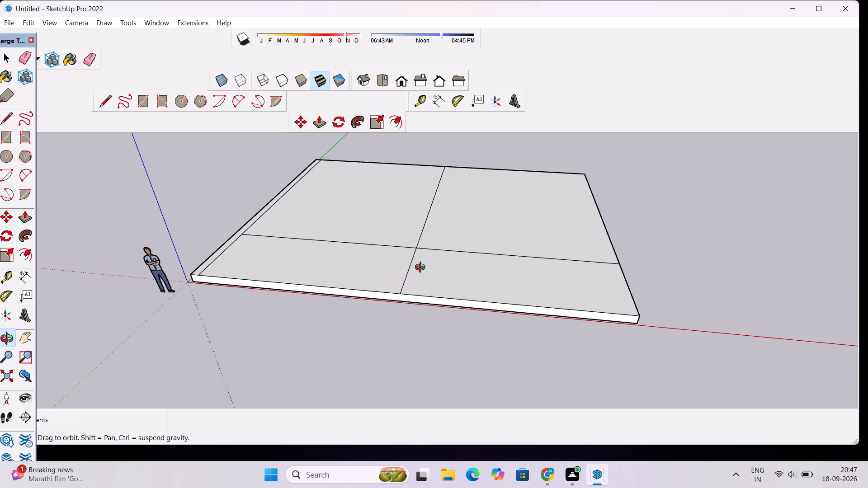
scroll(426, 262, "down", 1)
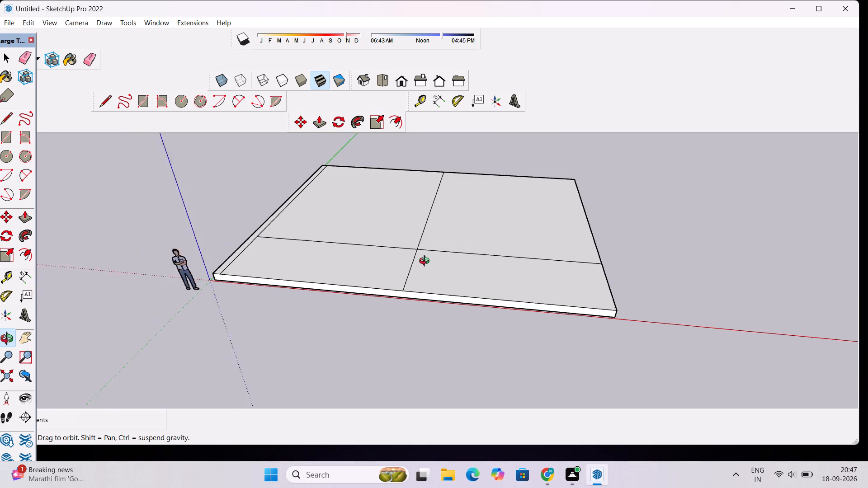
scroll(426, 262, "down", 1)
left_click_drag(425, 262, 475, 256, "shift")
scroll(475, 256, "down", 3)
left_click_drag(499, 237, 512, 286)
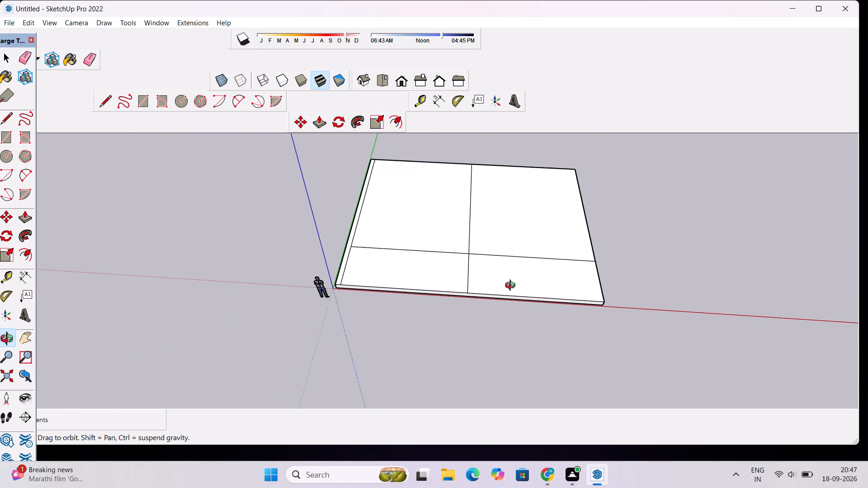
scroll(512, 286, "down", 2)
left_click_drag(318, 246, 497, 198)
left_click_drag(547, 237, 505, 244)
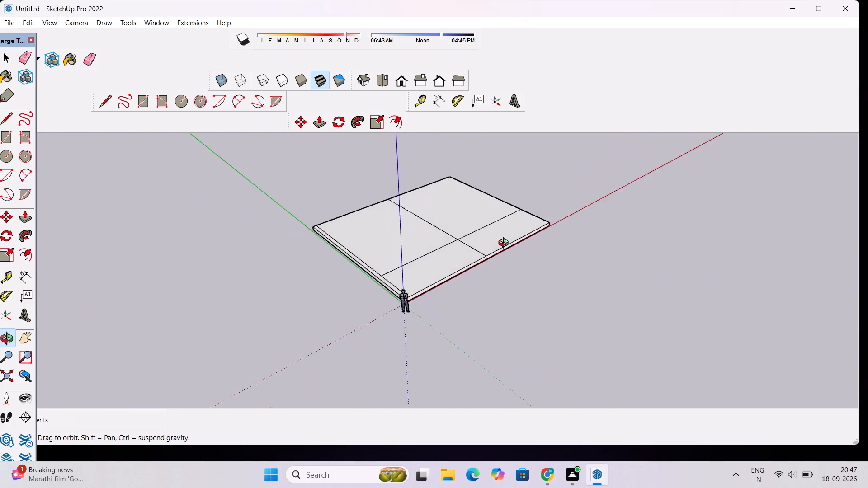
left_click_drag(505, 244, 452, 246)
left_click_drag(519, 265, 440, 275)
scroll(433, 285, "up", 3)
left_click_drag(426, 317, 441, 302)
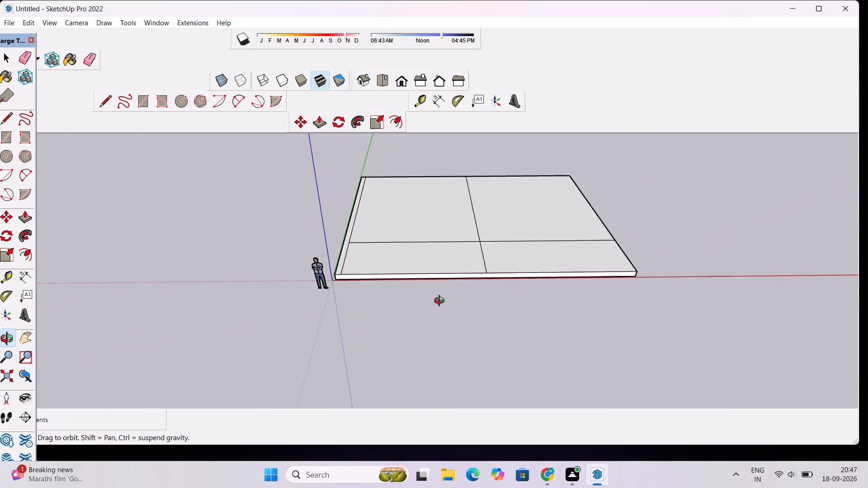
left_click_drag(441, 302, 471, 255)
left_click_drag(476, 242, 456, 288)
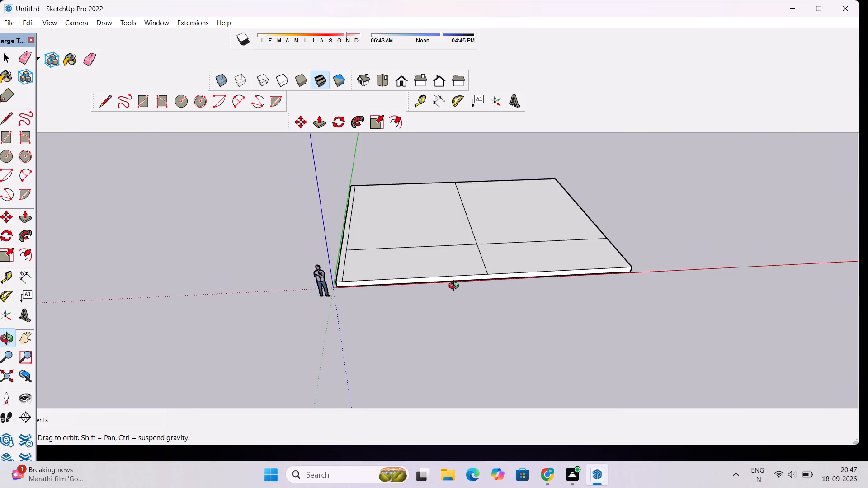
scroll(462, 257, "up", 3)
left_click_drag(482, 245, 397, 229)
scroll(396, 229, "down", 6)
left_click_drag(396, 229, 382, 307)
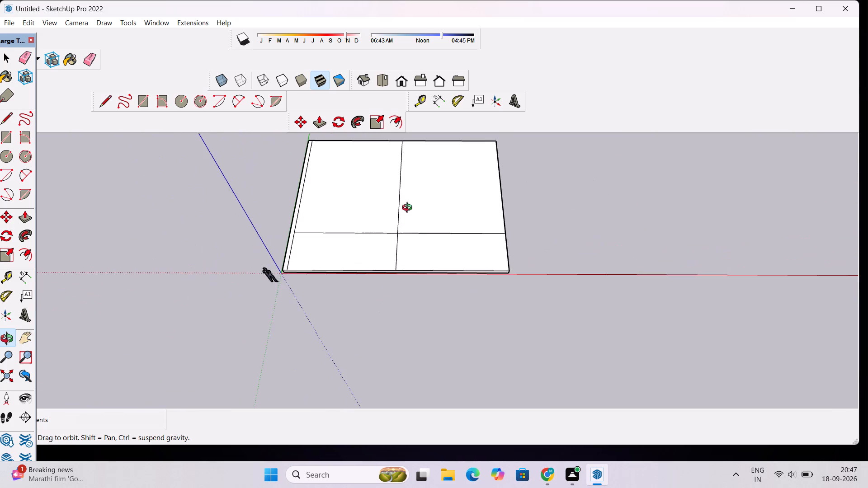
Push/Pull the large rear area on the side of the centre line away from the origin up by 15'.
scroll(409, 209, "up", 3)
left_click_drag(409, 209, 407, 282, "shift")
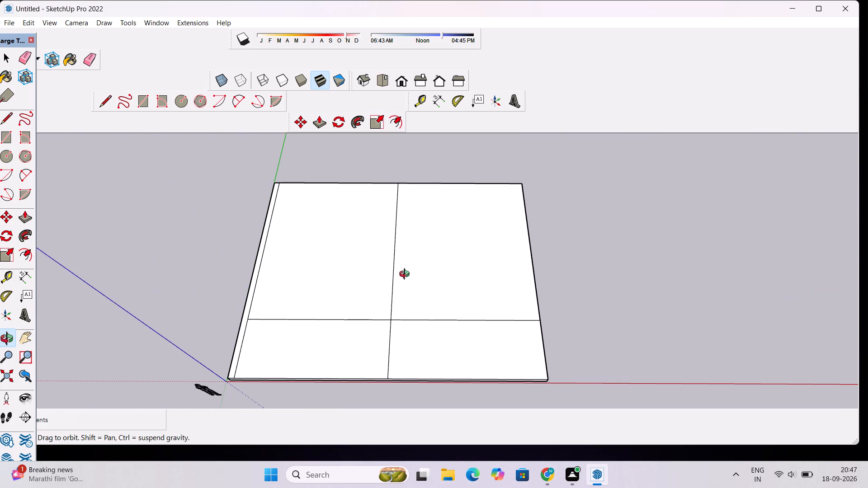
key("p")
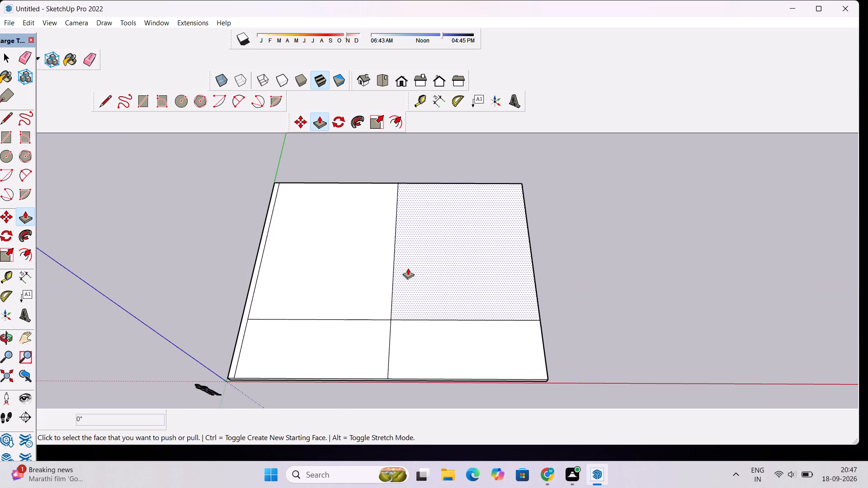
left_click(408, 268)
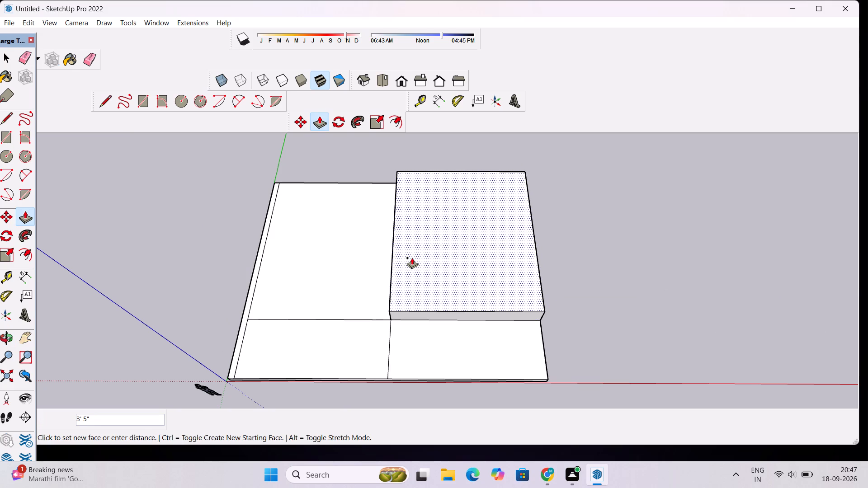
scroll(412, 258, "down", 9)
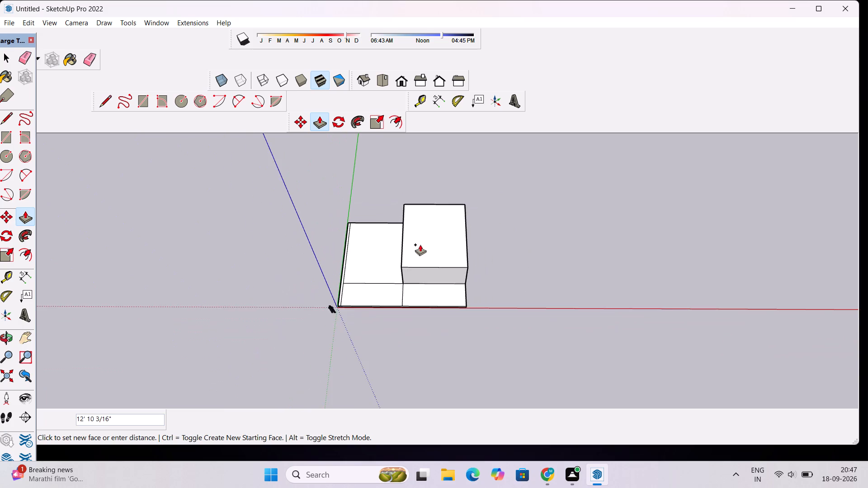
scroll(420, 244, "up", 11)
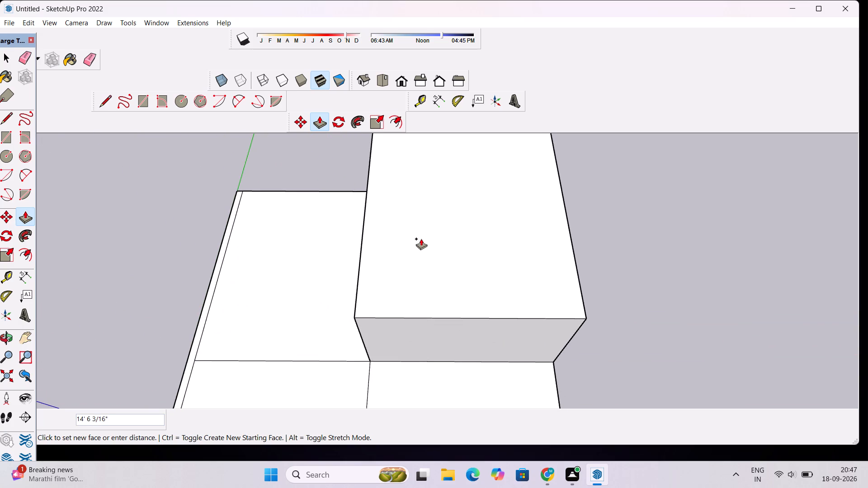
scroll(421, 239, "down", 1)
type("15'")
key("Return")
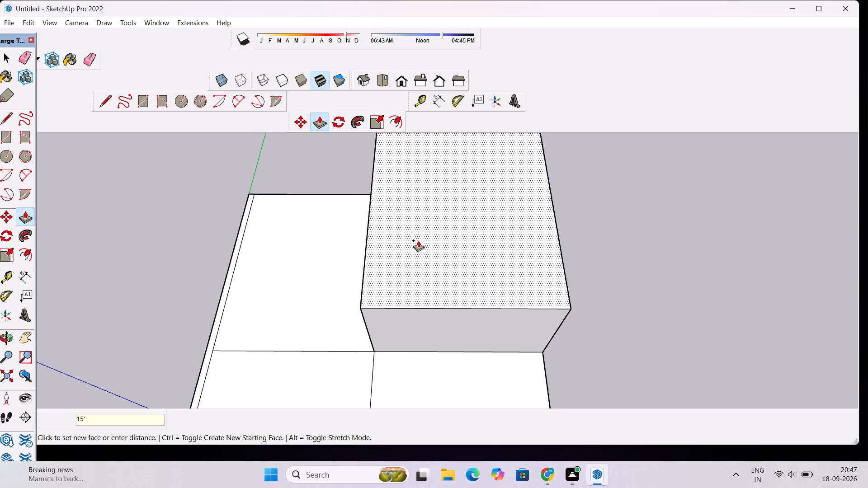
Examine the raised block and the slab's remaining flat areas from front, corner, side, low and high viewpoints.
key("o")
left_click_drag(407, 320, 403, 258)
scroll(403, 252, "down", 3)
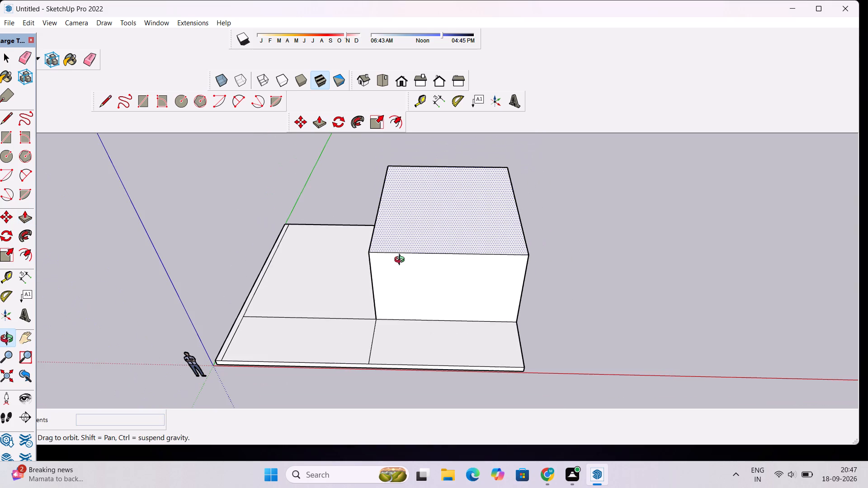
left_click_drag(402, 300, 418, 272, "shift")
scroll(424, 265, "up", 1)
left_click_drag(475, 255, 376, 228)
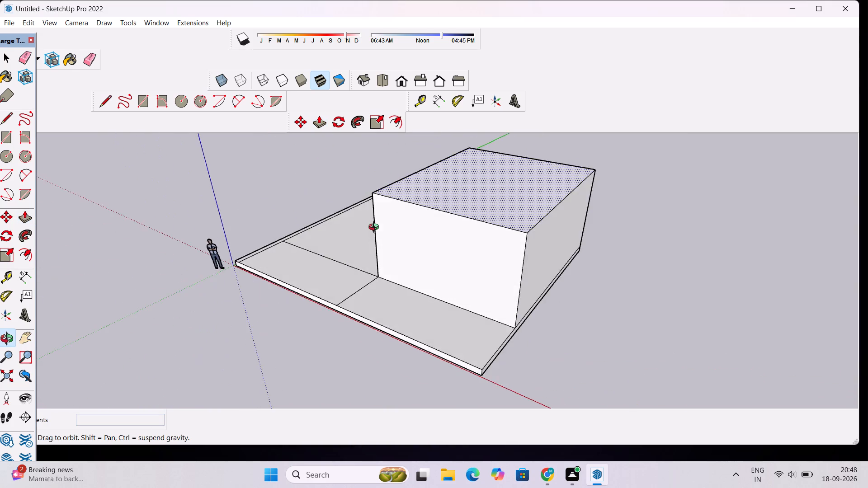
scroll(376, 228, "down", 6)
left_click_drag(351, 270, 429, 252)
left_click_drag(425, 249, 460, 249, "shift")
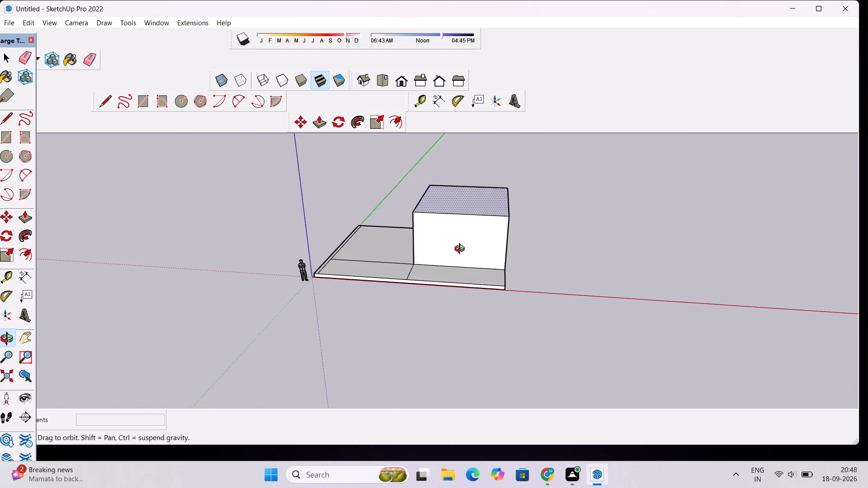
scroll(462, 250, "down", 2)
left_click_drag(461, 236, 462, 283)
scroll(408, 233, "up", 5)
left_click_drag(404, 243, 474, 263)
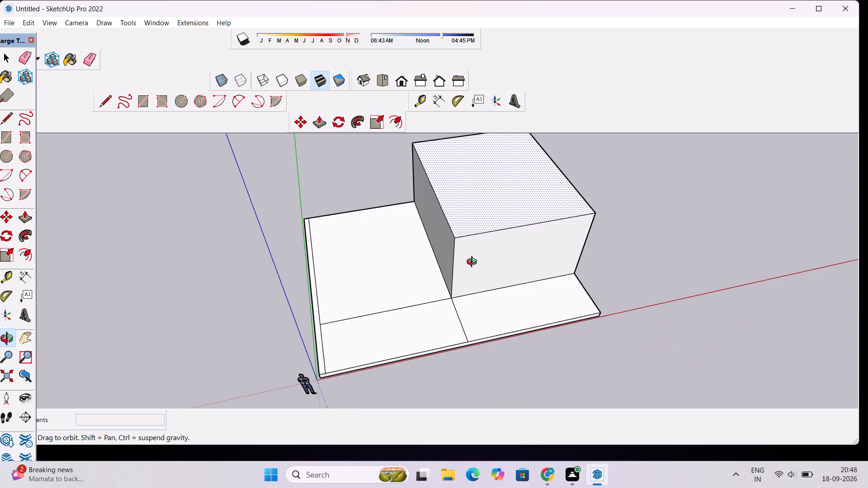
scroll(474, 263, "down", 2)
left_click_drag(477, 266, 437, 273)
left_click_drag(416, 264, 416, 288, "shift")
left_click_drag(414, 326, 415, 286)
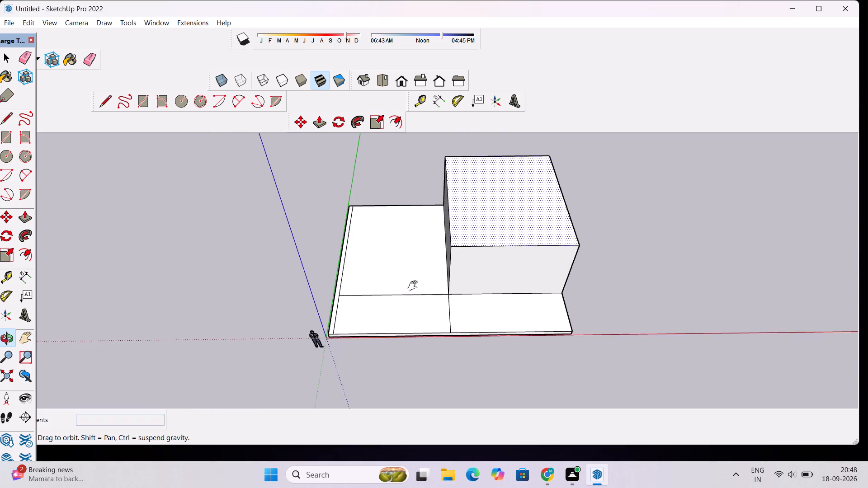
left_click_drag(415, 286, 418, 267)
scroll(420, 262, "down", 5)
left_click_drag(423, 290, 423, 254)
scroll(423, 241, "up", 8)
left_click_drag(408, 220, 406, 252)
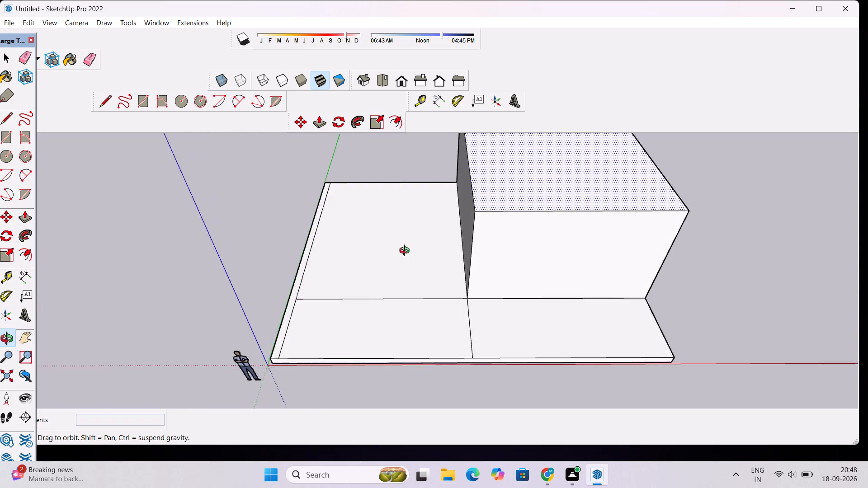
left_click_drag(406, 252, 406, 270)
scroll(406, 270, "down", 6)
left_click_drag(480, 224, 458, 161, "shift")
left_click_drag(415, 287, 427, 196)
scroll(427, 196, "down", 2, "shift")
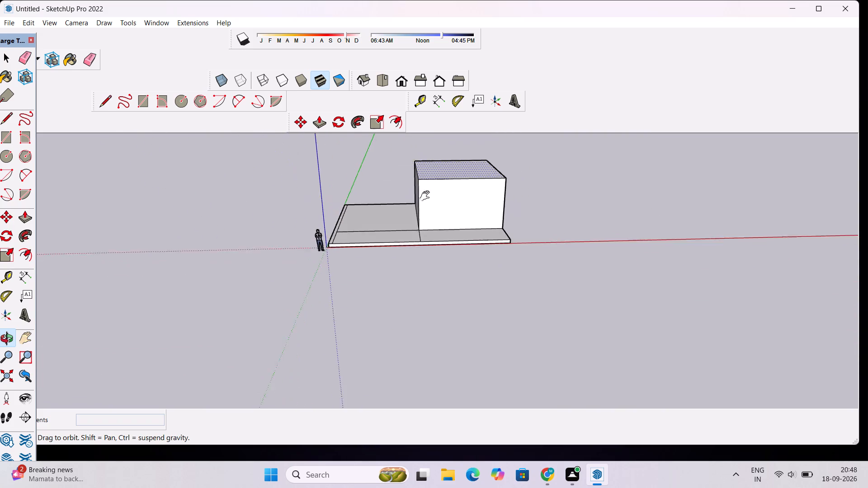
scroll(427, 196, "down", 2, "shift")
left_click_drag(451, 209, 456, 262, "shift")
scroll(456, 262, "up", 3)
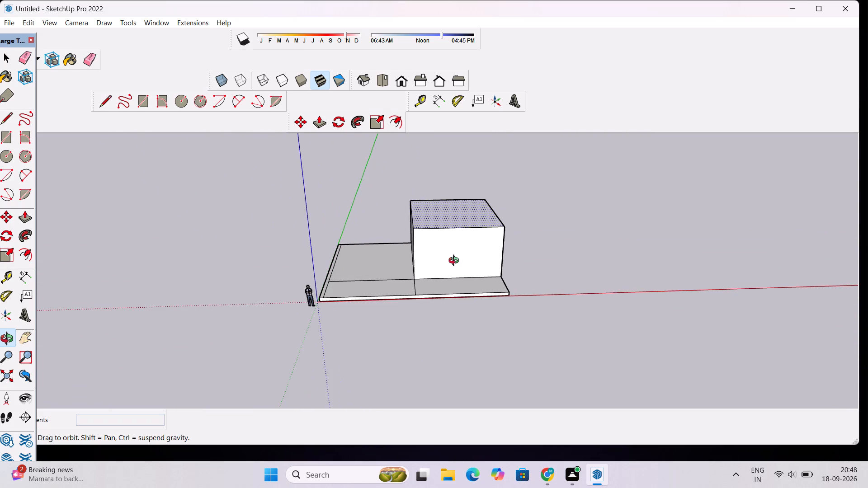
left_click_drag(457, 266, 448, 261)
left_click_drag(445, 256, 451, 271, "shift")
scroll(451, 271, "down", 5, "shift")
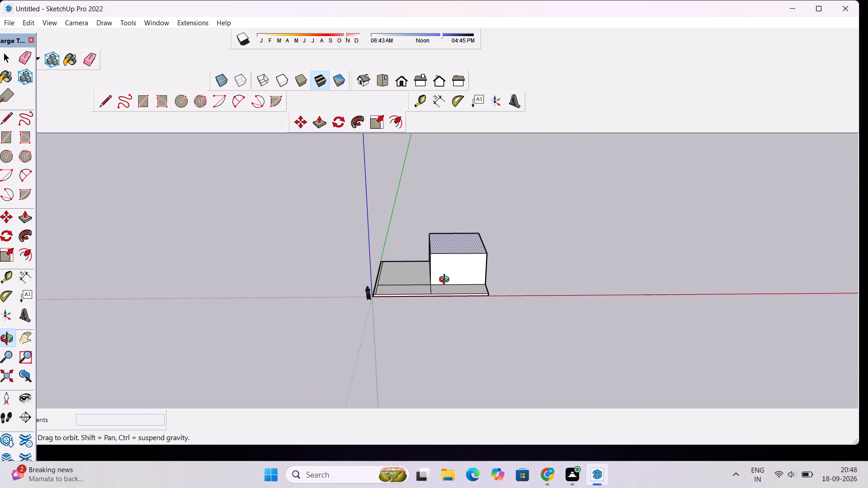
left_click_drag(446, 281, 380, 285)
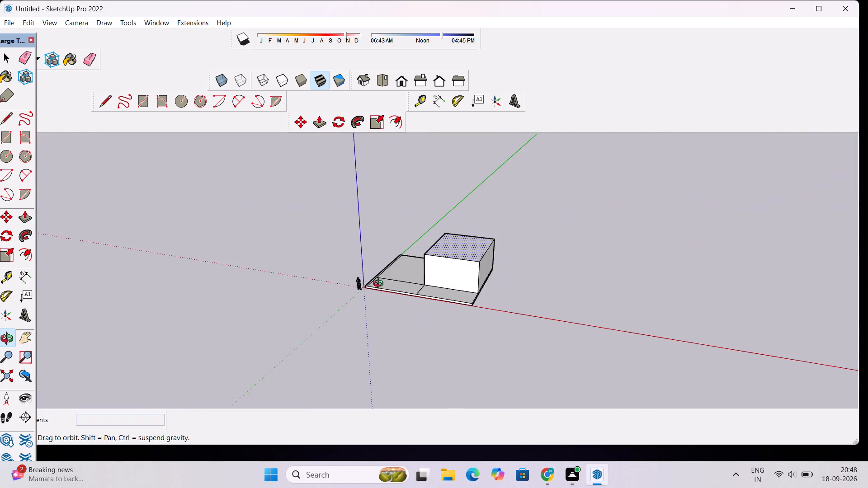
left_click_drag(380, 285, 379, 277)
left_click_drag(414, 223, 423, 360)
scroll(340, 311, "up", 5)
left_click_drag(288, 310, 498, 199)
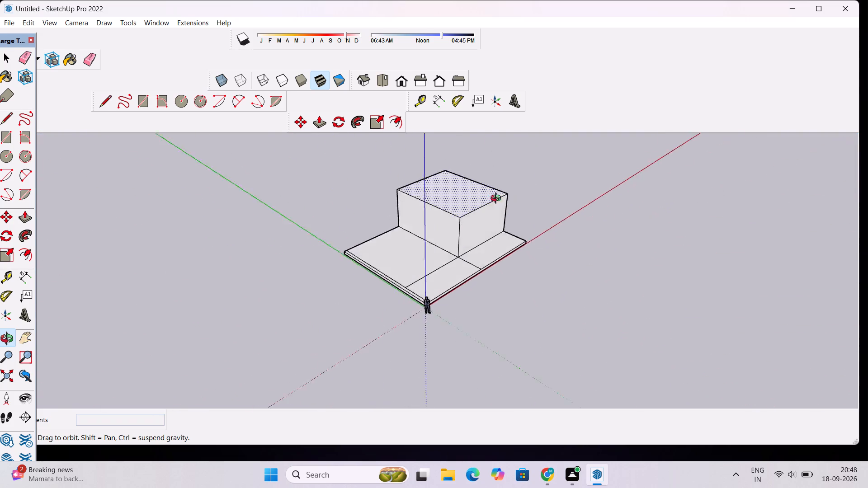
left_click_drag(498, 199, 337, 291)
scroll(329, 295, "up", 4)
left_click_drag(330, 304, 584, 176)
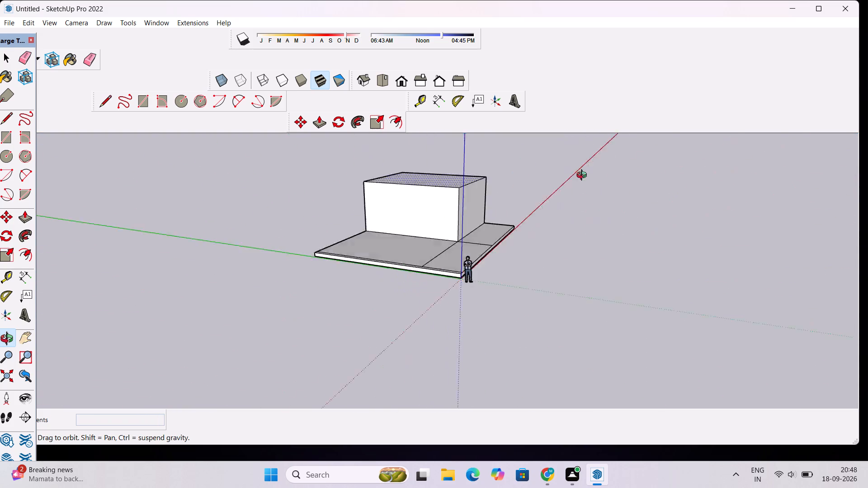
left_click_drag(584, 176, 439, 266)
left_click_drag(500, 283, 446, 244)
left_click_drag(487, 266, 450, 246)
scroll(446, 242, "up", 9)
left_click_drag(480, 210, 448, 210)
scroll(448, 210, "down", 7)
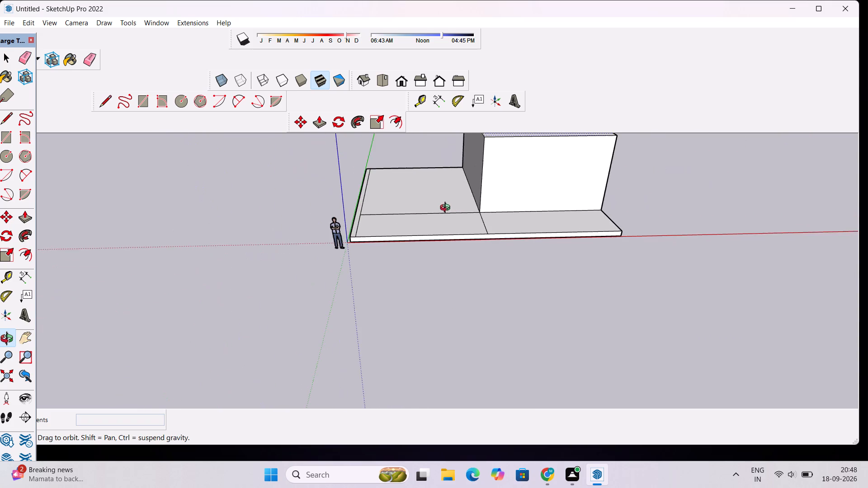
left_click_drag(447, 208, 358, 208)
left_click_drag(381, 249, 388, 305)
left_click_drag(388, 305, 387, 254)
left_click_drag(398, 237, 408, 351, "shift")
left_click_drag(417, 356, 390, 331, "shift")
left_click_drag(446, 329, 421, 327)
left_click_drag(406, 315, 445, 326, "shift")
left_click_drag(455, 303, 455, 351, "shift")
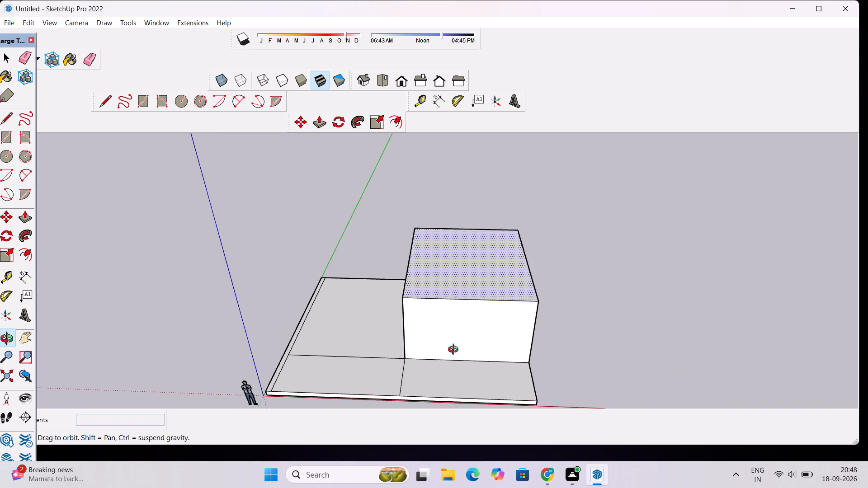
left_click_drag(455, 351, 463, 294)
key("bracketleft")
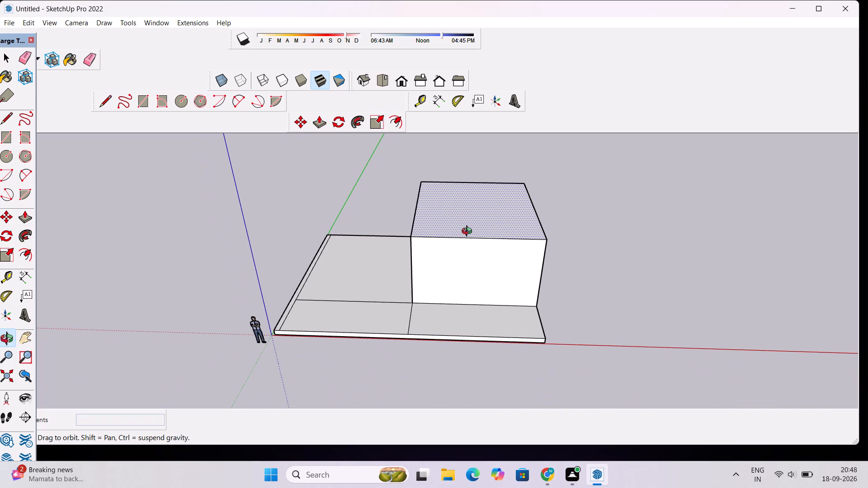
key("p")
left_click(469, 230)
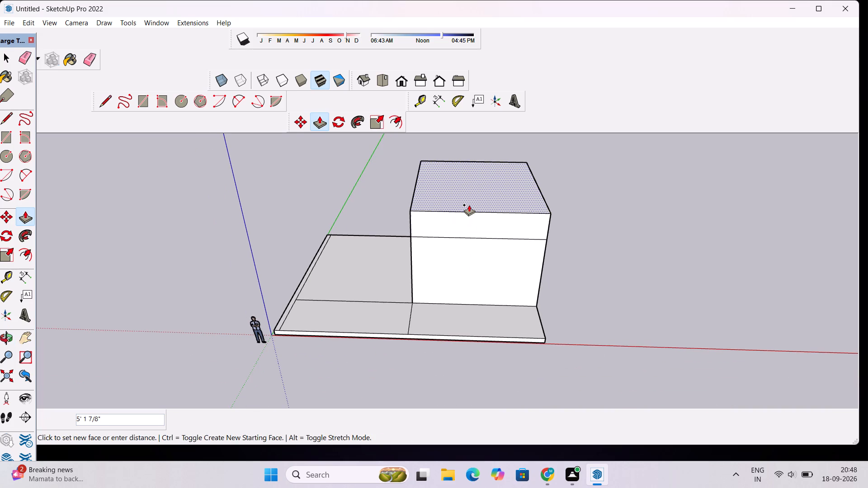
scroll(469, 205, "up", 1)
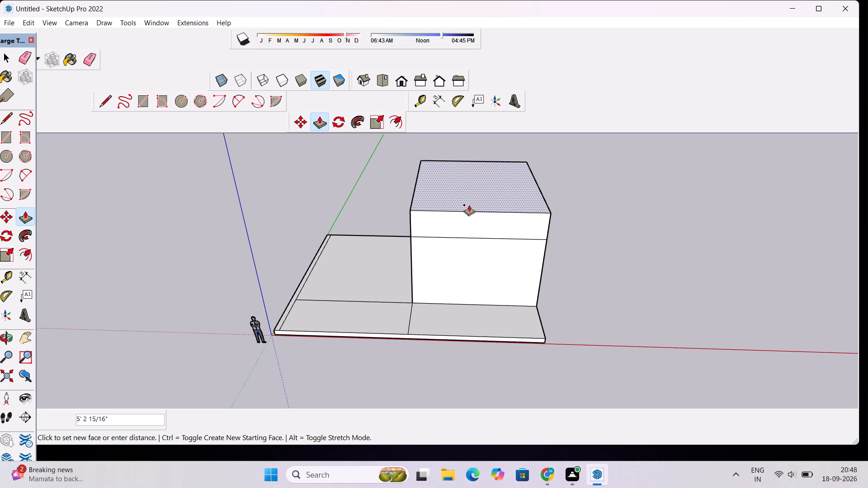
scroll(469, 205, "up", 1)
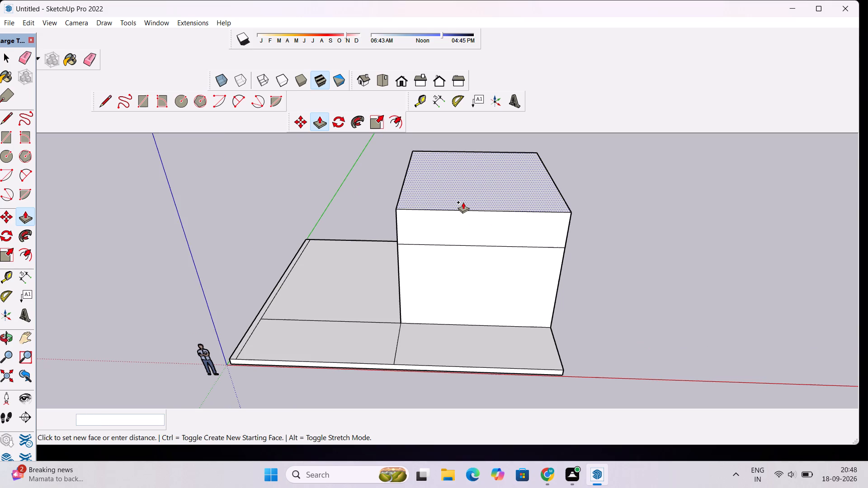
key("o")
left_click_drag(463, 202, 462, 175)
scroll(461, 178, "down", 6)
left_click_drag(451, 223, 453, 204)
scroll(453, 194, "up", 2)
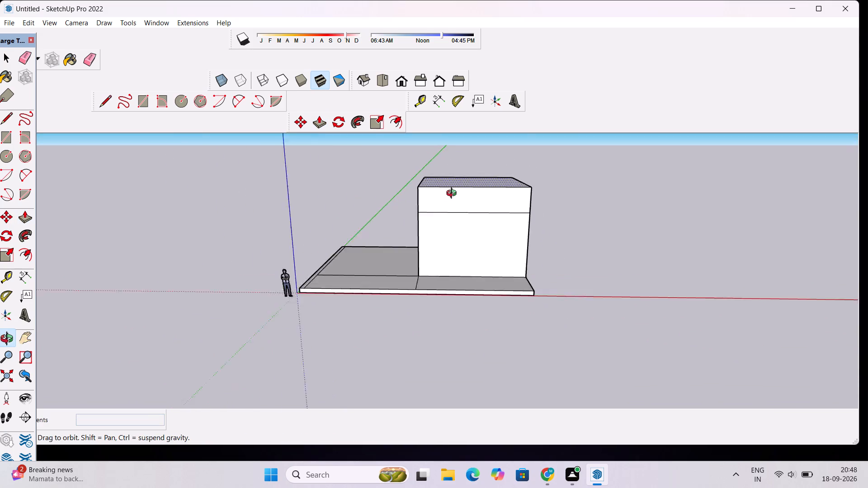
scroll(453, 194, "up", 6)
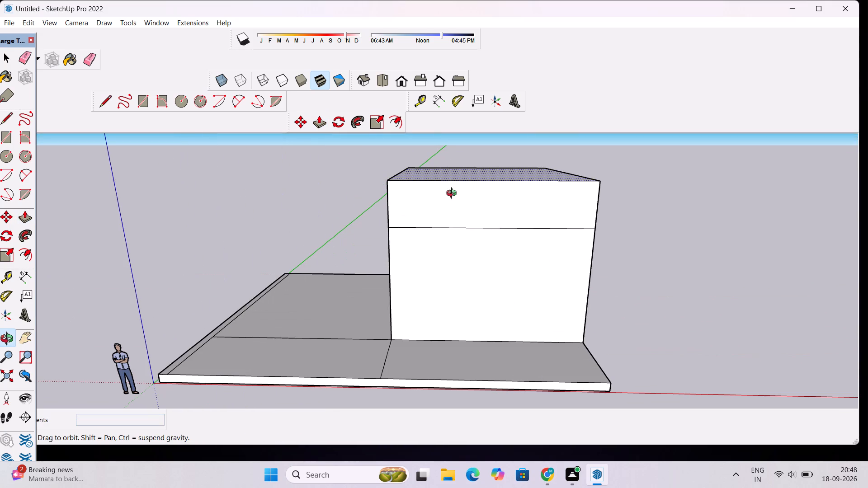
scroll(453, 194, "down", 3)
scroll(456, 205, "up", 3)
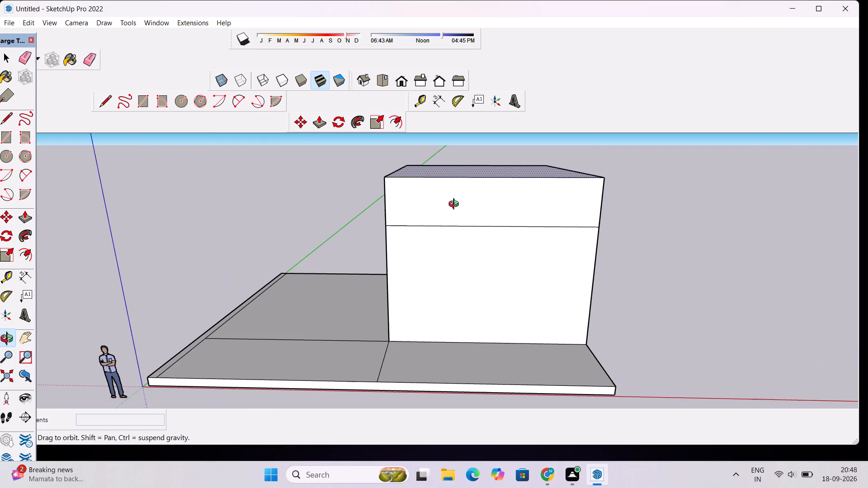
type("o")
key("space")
Push/Pull the top face of the raised block up by a further 2'.
key("p")
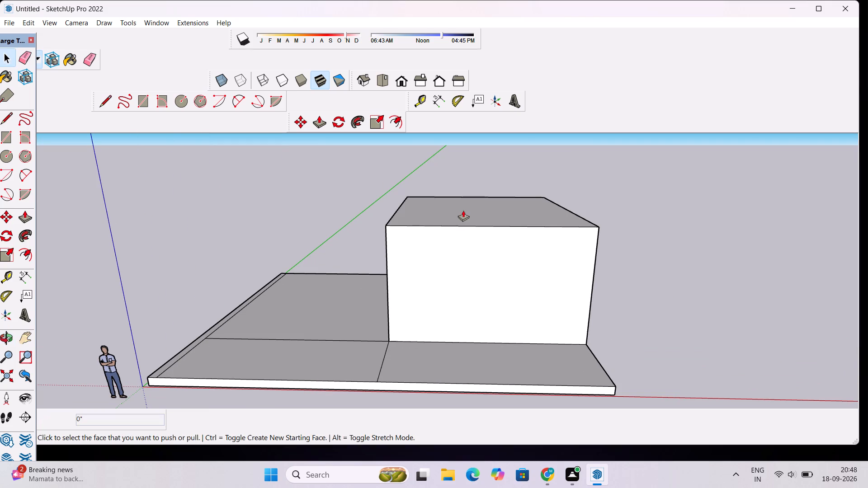
left_click(466, 215)
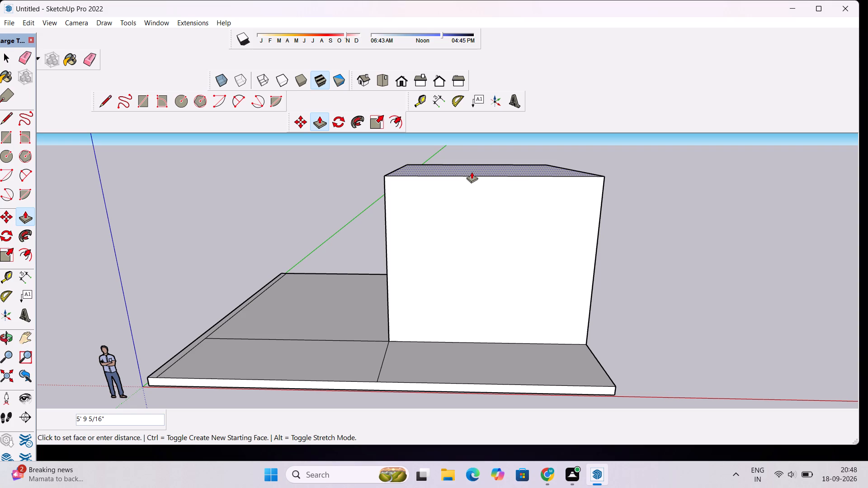
type("2'")
key("Return")
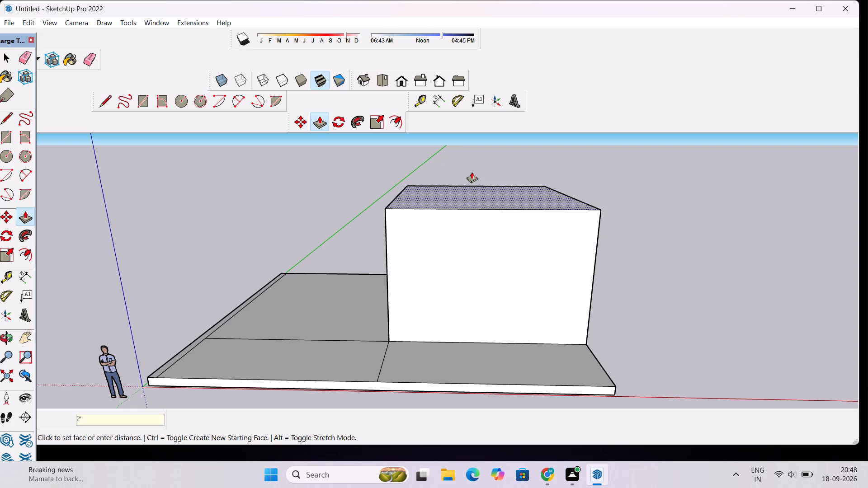
Examine the heightened block and its position on the slab from above, from the side and from the front corner.
key("o")
scroll(472, 172, "down", 11)
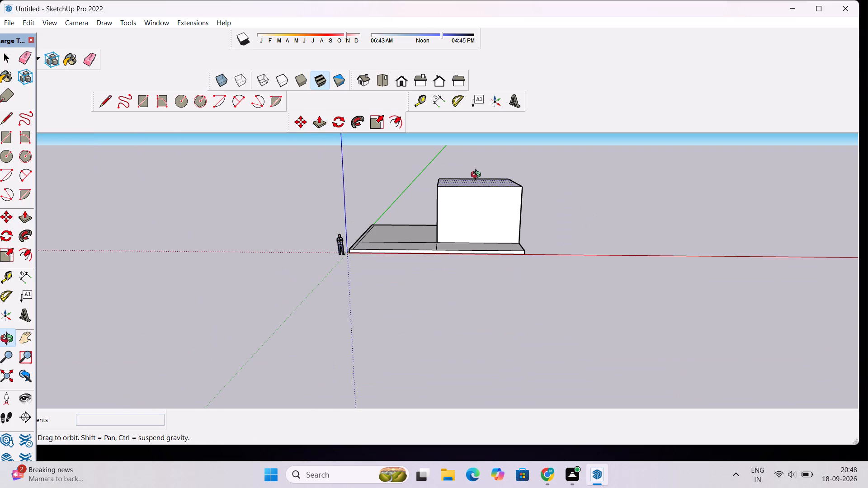
scroll(480, 172, "down", 5)
left_click_drag(481, 175, 476, 306)
scroll(509, 150, "up", 6)
scroll(510, 149, "down", 2)
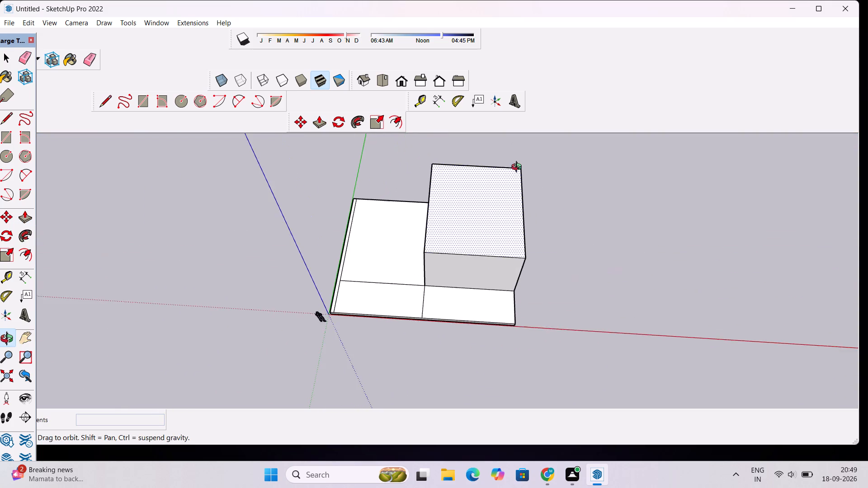
left_click_drag(553, 239, 427, 128)
left_click_drag(405, 186, 789, 144)
left_click_drag(789, 144, 790, 160)
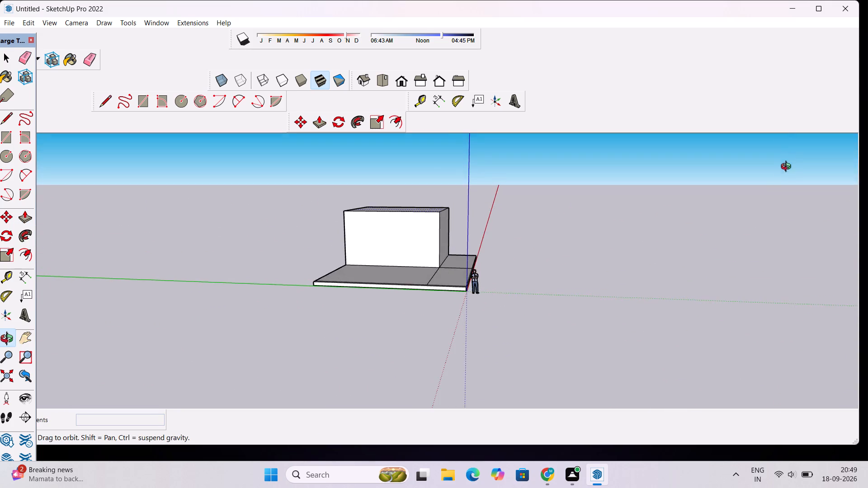
left_click_drag(774, 204, 466, 244)
left_click_drag(459, 225, 538, 252, "shift")
scroll(566, 228, "down", 3)
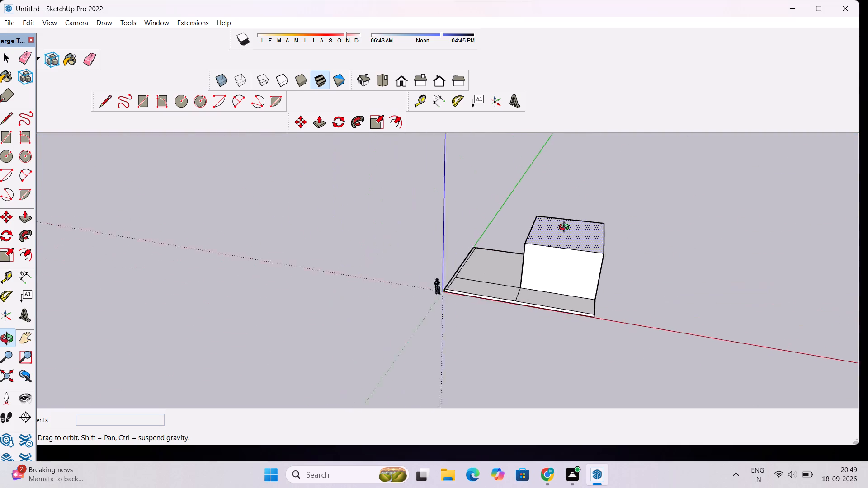
Examine the raised block and the flat slab areas from the front and front corner at different heights.
scroll(566, 228, "down", 3)
left_click_drag(566, 228, 576, 294)
scroll(541, 262, "up", 4)
left_click_drag(540, 301, 593, 226)
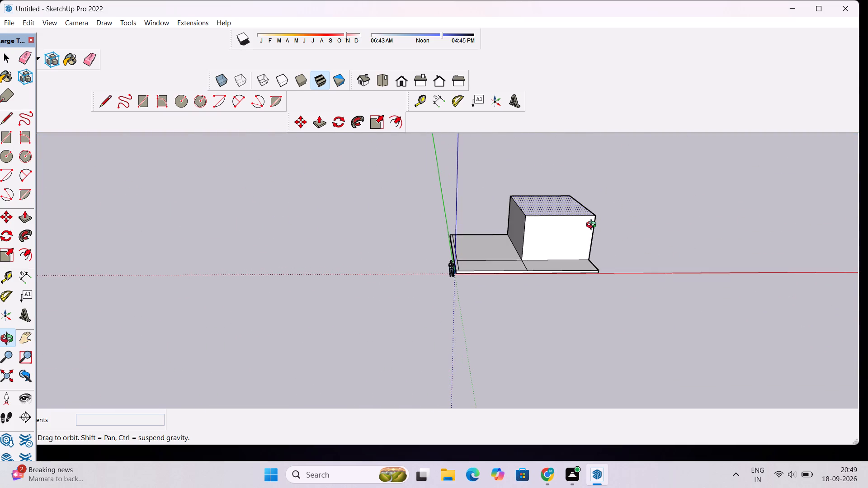
scroll(593, 226, "up", 3)
left_click_drag(620, 212, 597, 219, "shift")
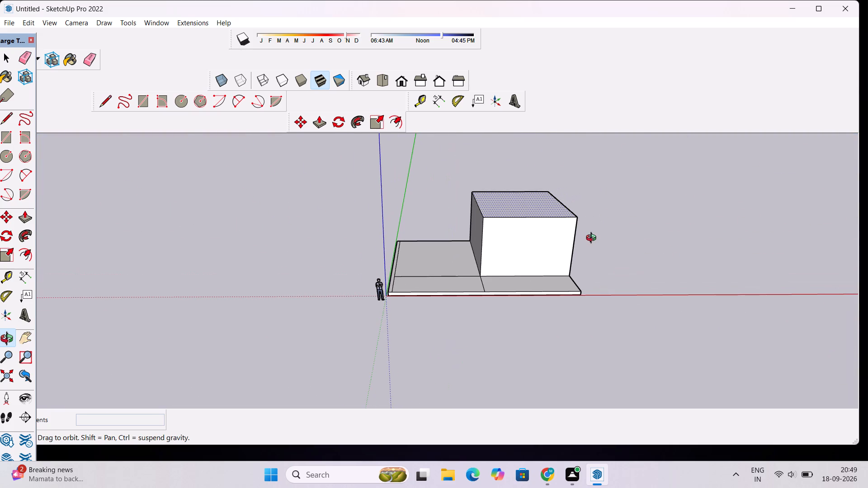
scroll(593, 239, "up", 4)
left_click_drag(599, 230, 600, 235, "shift")
left_click_drag(618, 238, 588, 218)
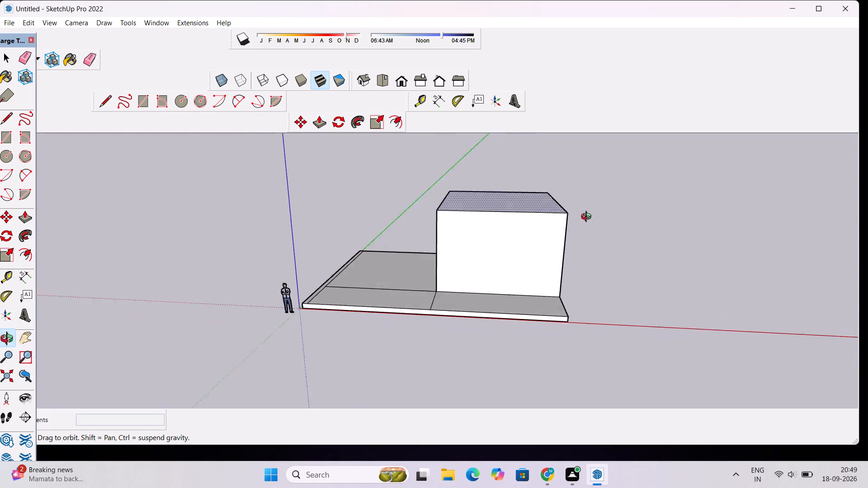
left_click_drag(588, 218, 650, 221)
left_click_drag(517, 268, 498, 337)
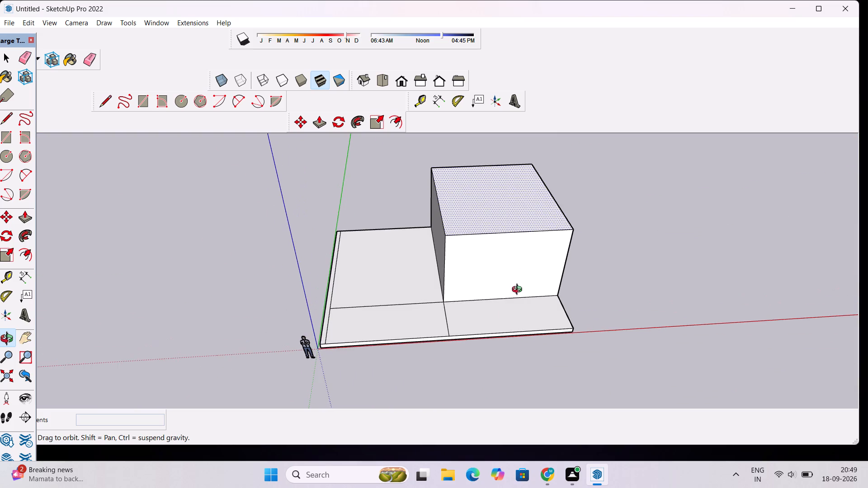
left_click_drag(519, 291, 527, 278, "shift")
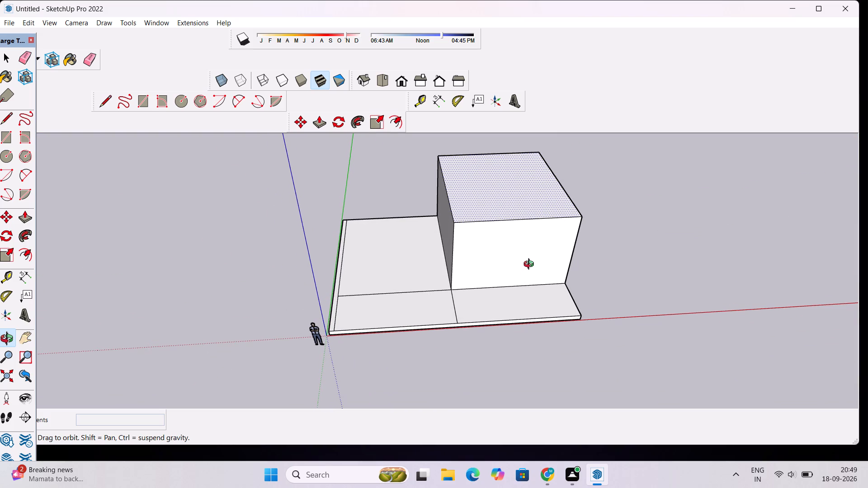
left_click_drag(531, 258, 520, 240, "shift")
scroll(520, 240, "down", 5)
left_click_drag(520, 240, 462, 289)
left_click_drag(528, 283, 485, 229)
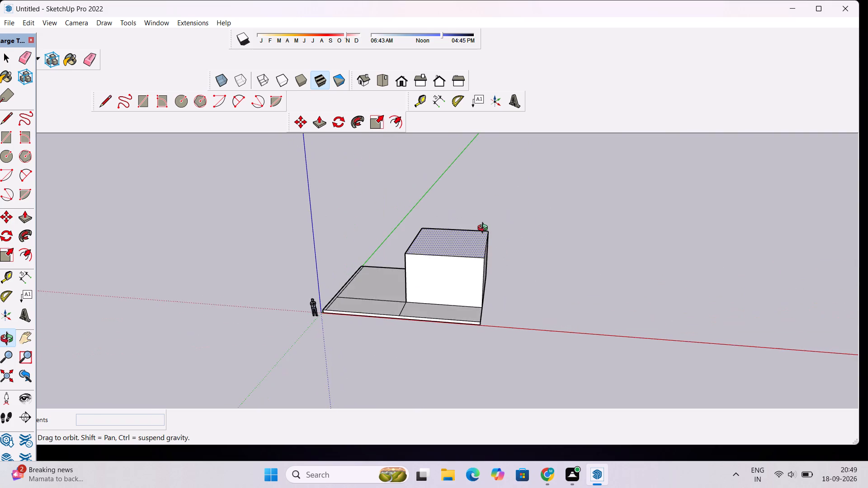
scroll(466, 244, "up", 3)
left_click_drag(421, 296, 495, 277, "shift")
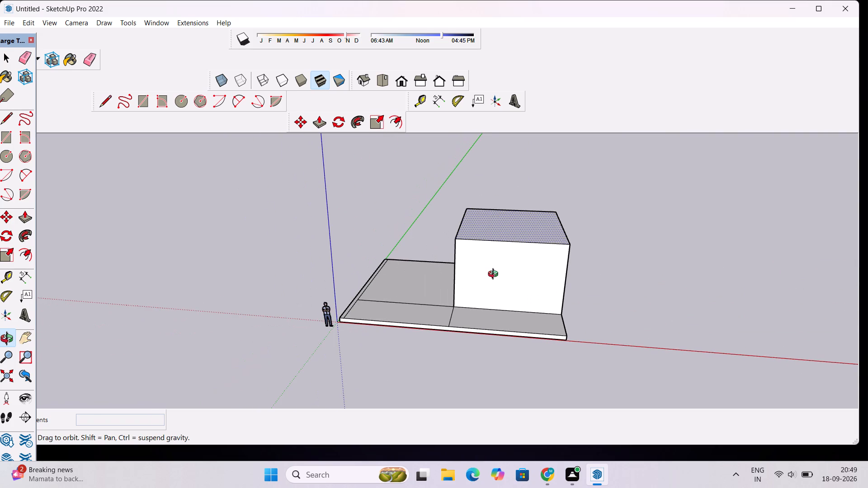
Examine the block's front face from near ground level and its top face and surrounding slab divisions from above.
scroll(495, 274, "down", 2)
left_click_drag(494, 291, 498, 244)
scroll(489, 258, "up", 3)
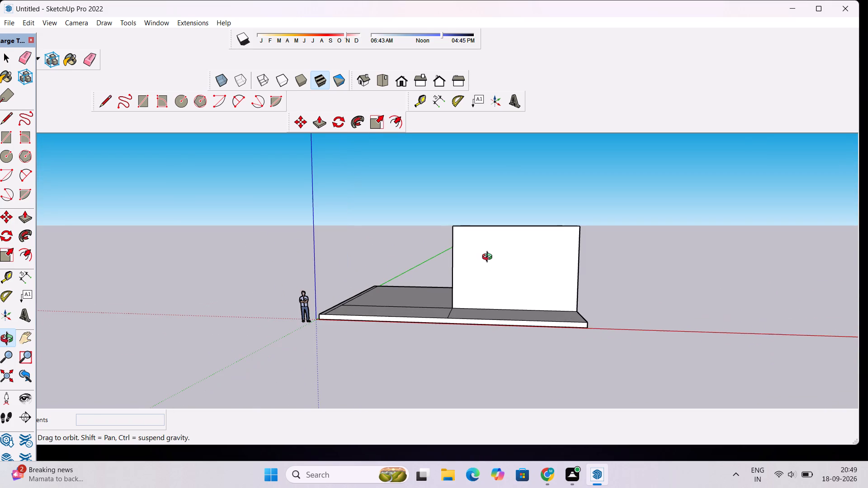
left_click_drag(487, 265, 508, 259, "shift")
scroll(504, 263, "up", 3)
left_click_drag(504, 263, 534, 263, "shift")
scroll(532, 265, "down", 1)
left_click_drag(532, 265, 530, 307)
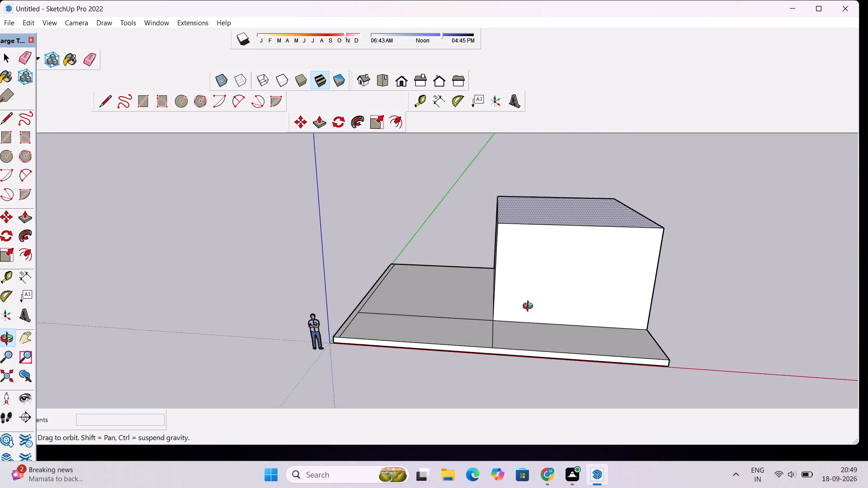
left_click_drag(530, 307, 530, 308)
scroll(508, 299, "up", 2)
left_click_drag(508, 297, 508, 281, "shift")
scroll(507, 276, "down", 4)
left_click_drag(507, 275, 511, 322)
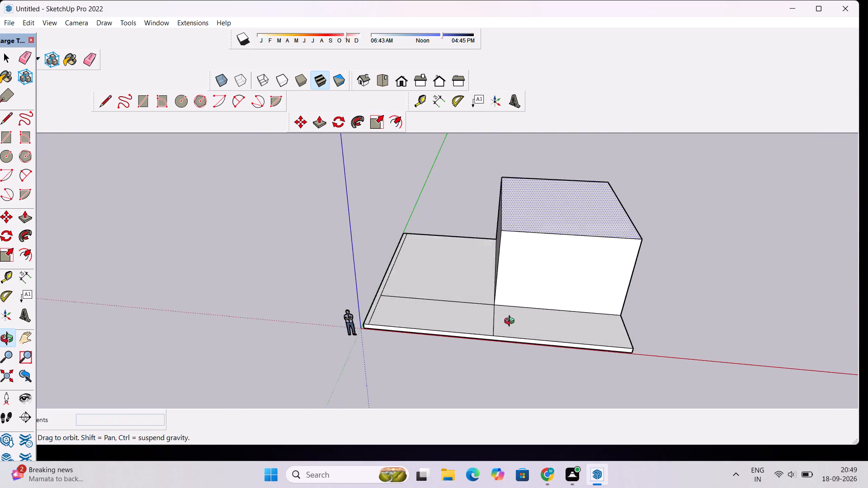
left_click_drag(511, 322, 517, 331)
left_click_drag(547, 317, 495, 279)
left_click_drag(477, 279, 503, 300)
left_click_drag(520, 281, 504, 276, "shift")
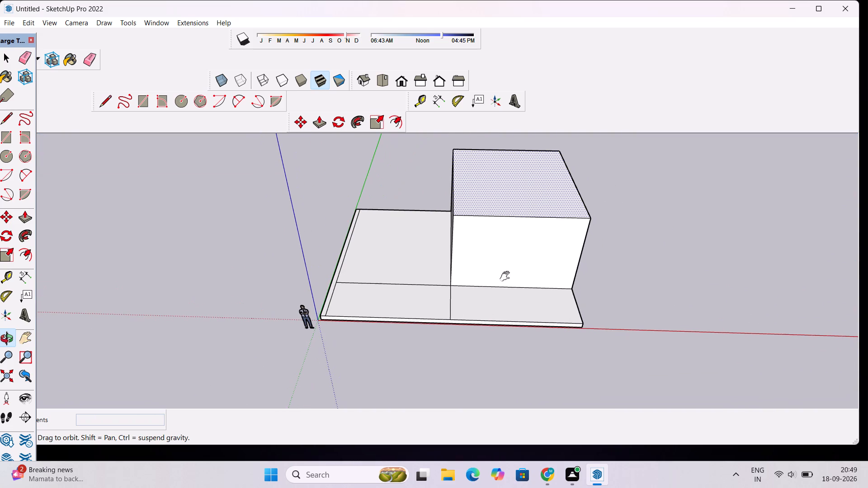
Undo both Push/Pull operations that raised the rear block, the 2' one and the 15' one.
key("ctrl+z")
key("ctrl+z")
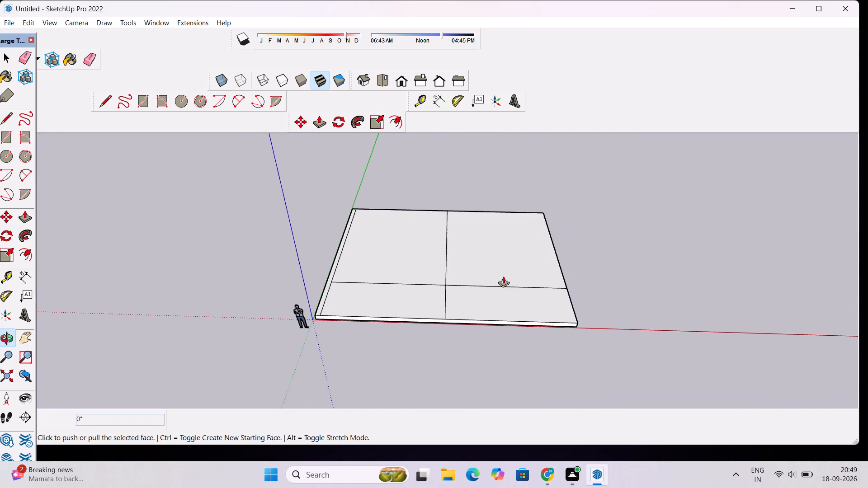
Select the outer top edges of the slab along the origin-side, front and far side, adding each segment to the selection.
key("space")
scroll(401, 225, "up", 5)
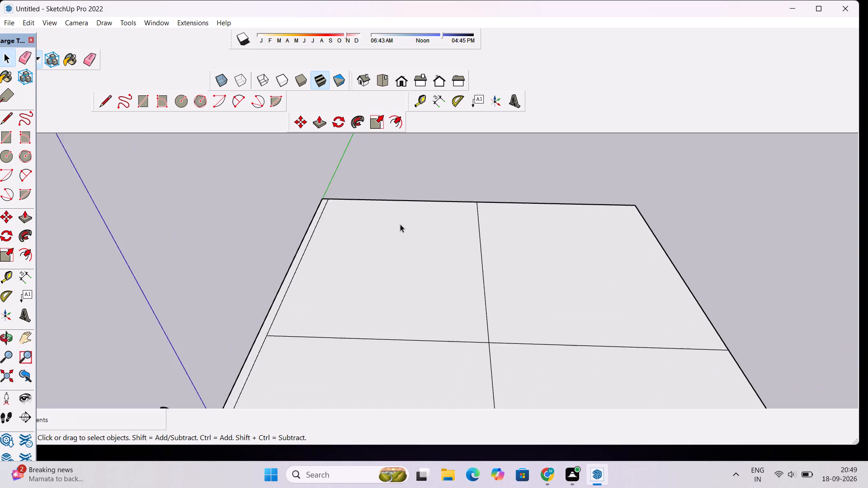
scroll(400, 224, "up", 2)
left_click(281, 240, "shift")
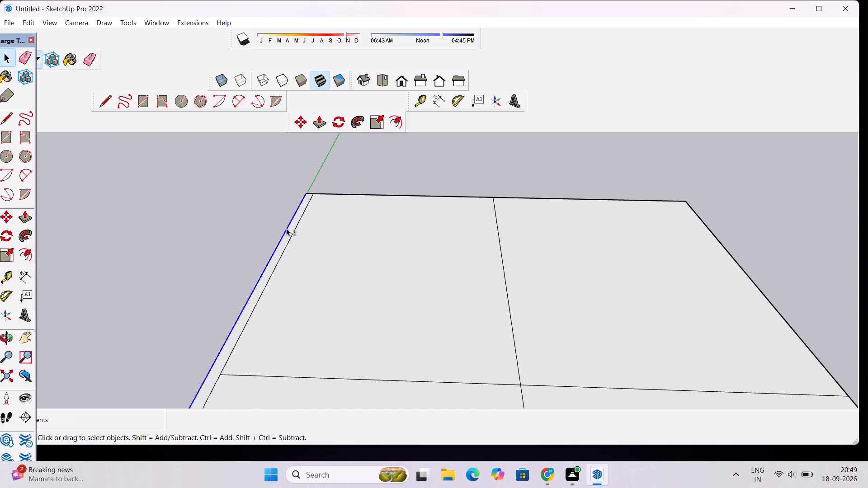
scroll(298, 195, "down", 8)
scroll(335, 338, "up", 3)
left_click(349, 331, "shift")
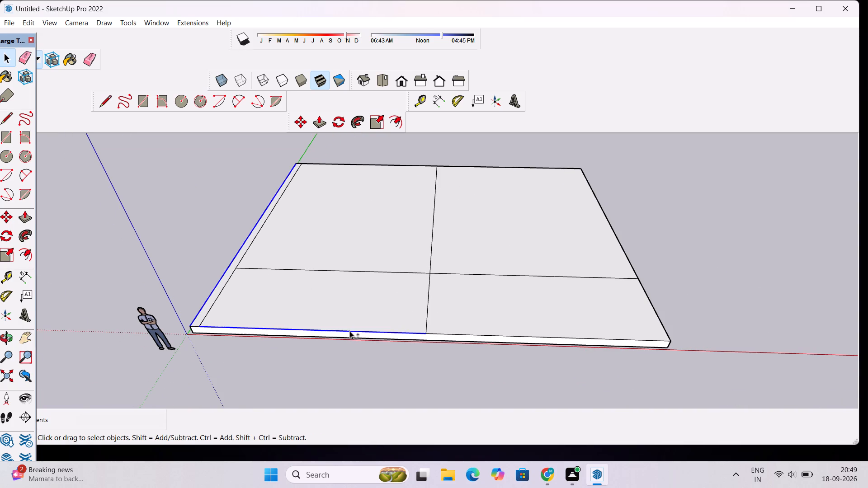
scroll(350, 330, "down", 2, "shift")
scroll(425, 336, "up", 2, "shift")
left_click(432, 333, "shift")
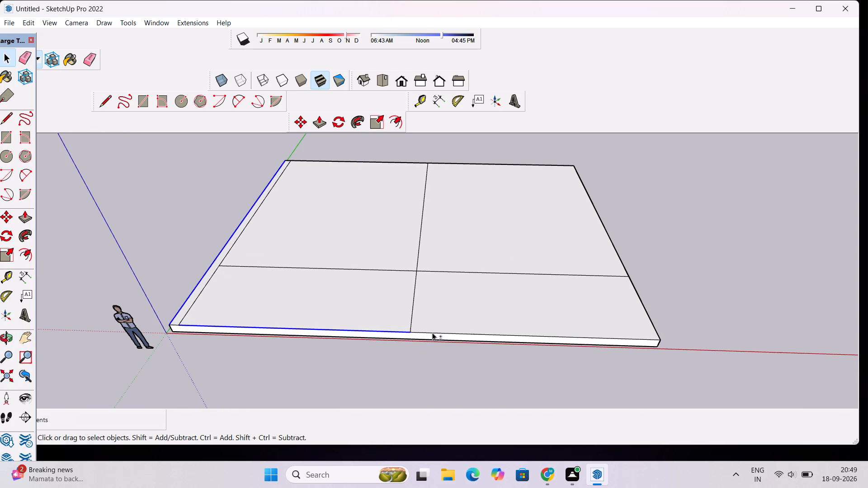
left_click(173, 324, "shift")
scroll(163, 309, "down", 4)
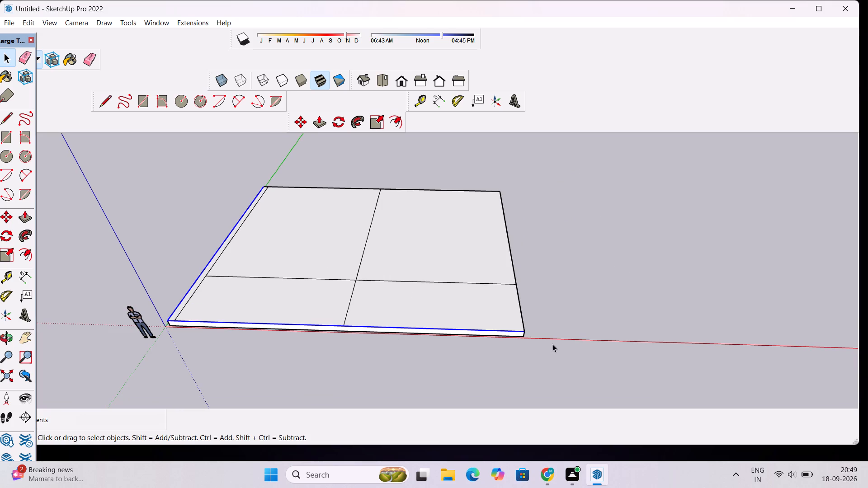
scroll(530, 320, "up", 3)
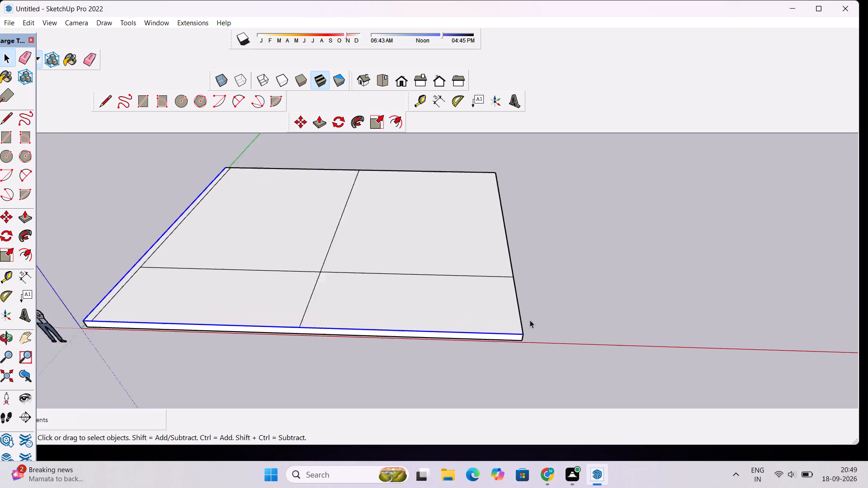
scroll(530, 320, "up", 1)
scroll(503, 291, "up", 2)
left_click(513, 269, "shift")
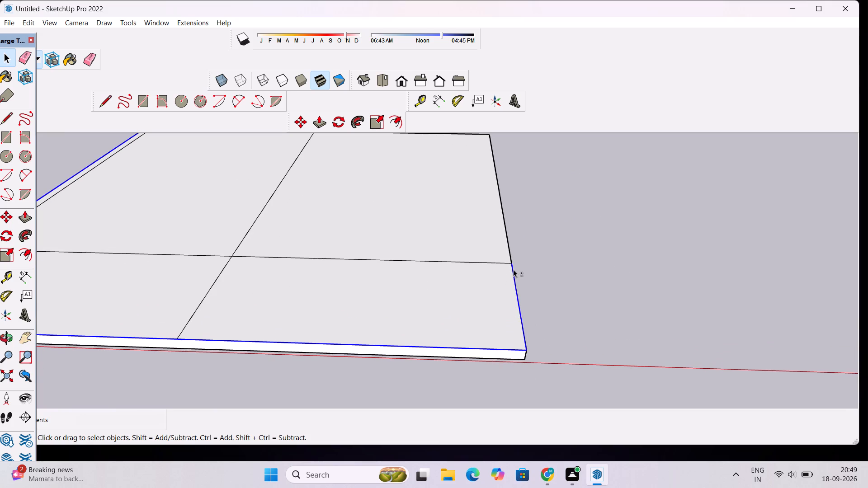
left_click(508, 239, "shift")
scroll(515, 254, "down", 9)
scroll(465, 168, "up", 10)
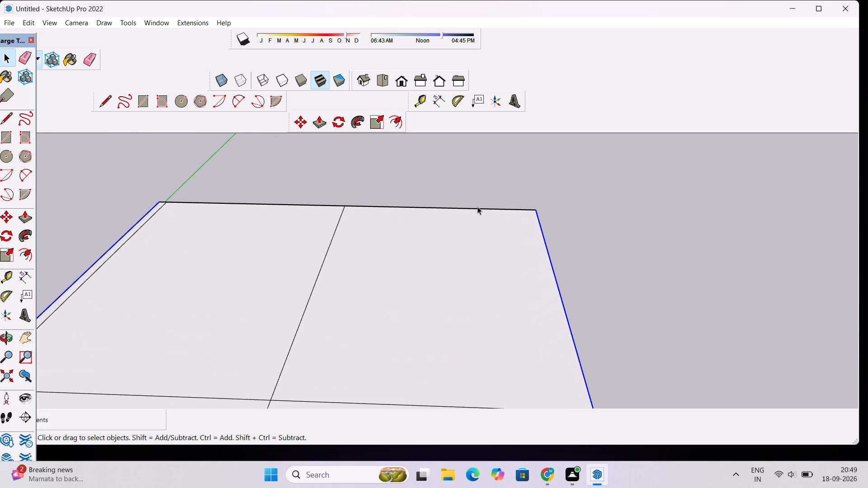
Restart the selection with the slab's rear top edge segments, the rear part of the far side edge and the origin-side edge.
left_click(478, 209)
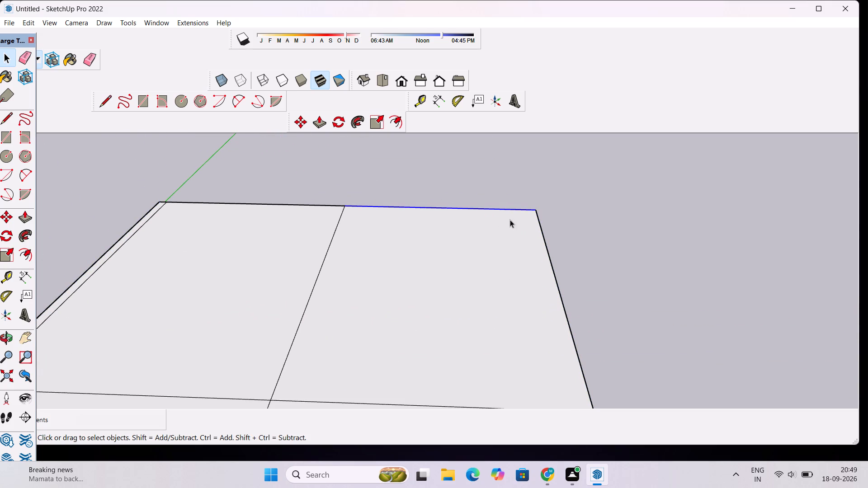
left_click(538, 219, "shift")
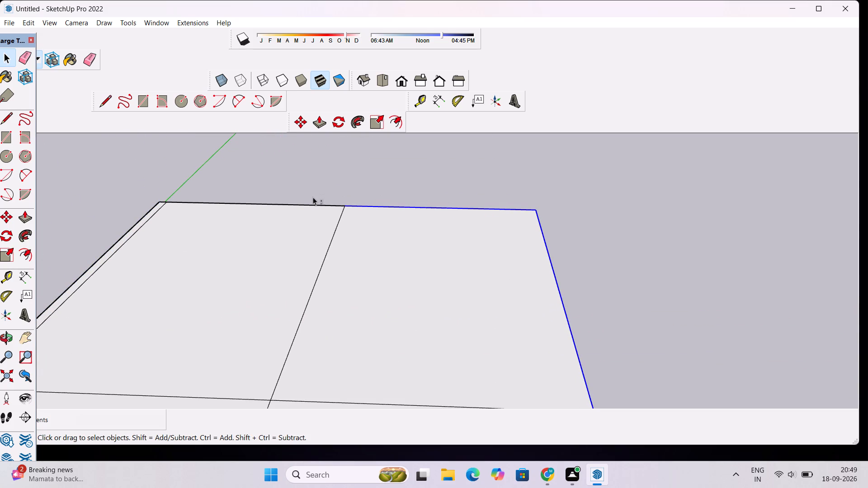
left_click(315, 205, "shift")
scroll(359, 178, "down", 3, "shift")
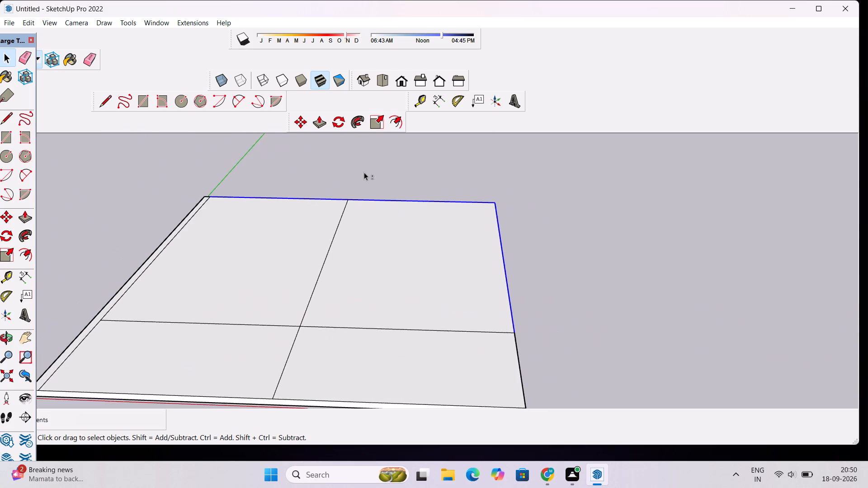
scroll(364, 172, "down", 3, "shift")
scroll(149, 194, "up", 4, "shift")
scroll(244, 176, "up", 15, "shift")
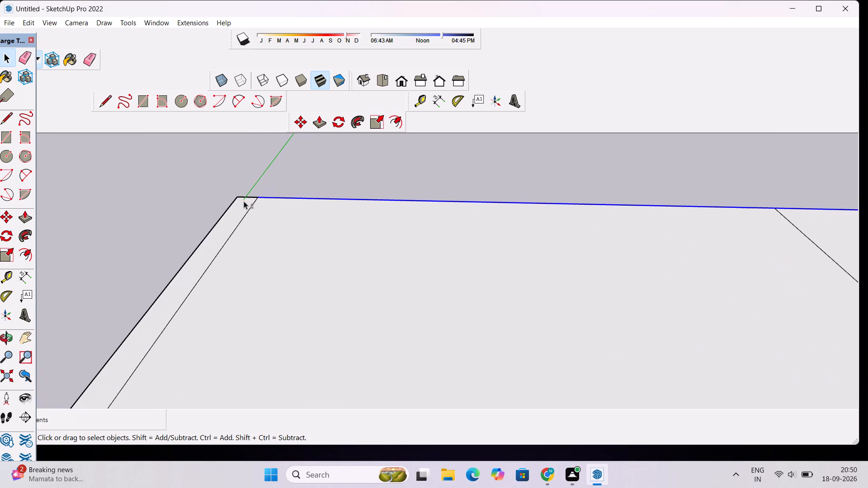
scroll(244, 201, "up", 8, "shift")
left_click(249, 192, "shift")
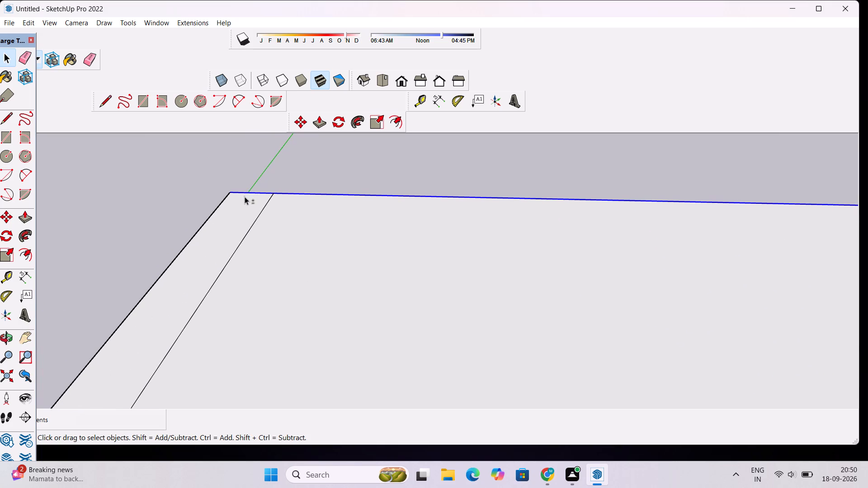
left_click(207, 221, "shift")
scroll(224, 189, "down", 6, "shift")
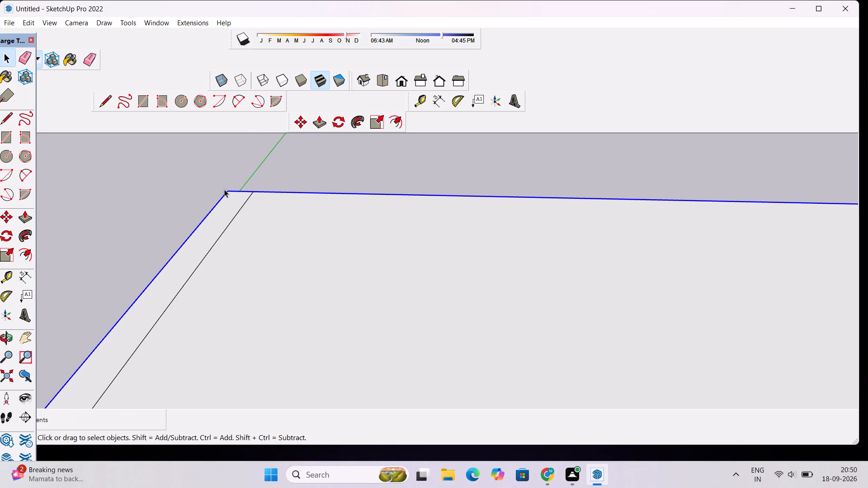
scroll(225, 188, "up", 1)
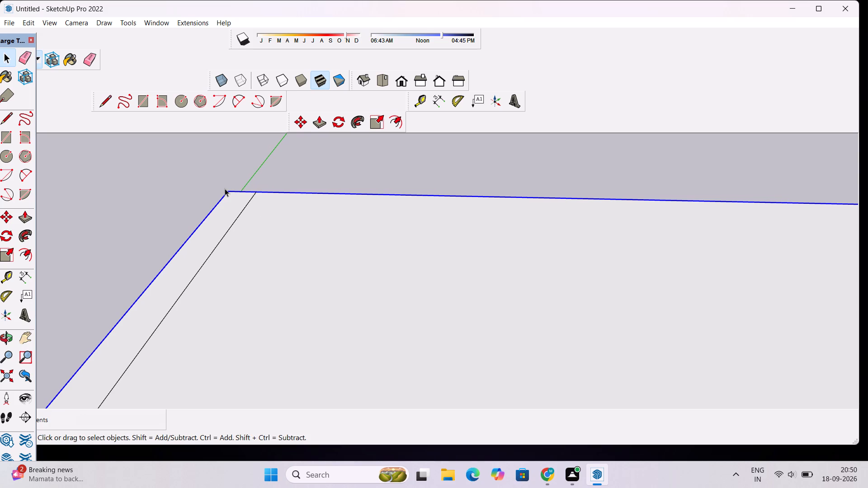
scroll(225, 188, "down", 1)
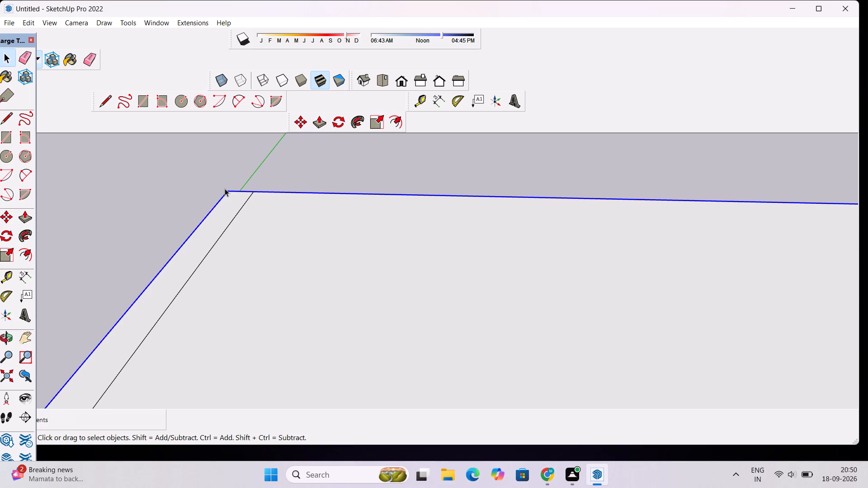
Add the remaining far-side segment and all front top edge segments to complete the slab's perimeter selection.
scroll(225, 188, "down", 20)
scroll(225, 188, "down", 11)
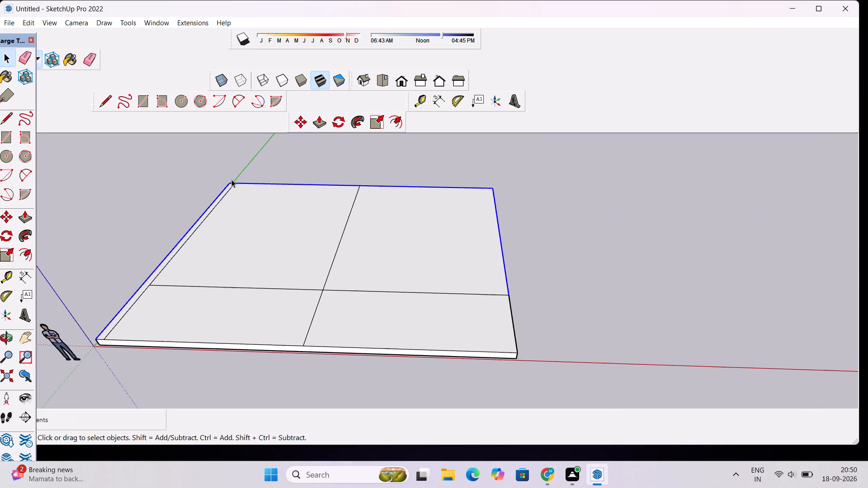
scroll(453, 304, "up", 4, "shift")
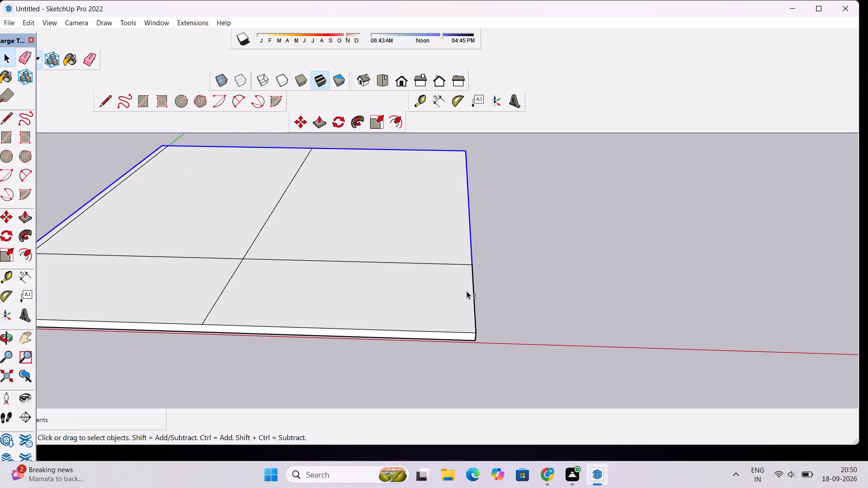
left_click(473, 281, "shift")
scroll(466, 265, "down", 5, "shift")
scroll(436, 309, "up", 4, "shift")
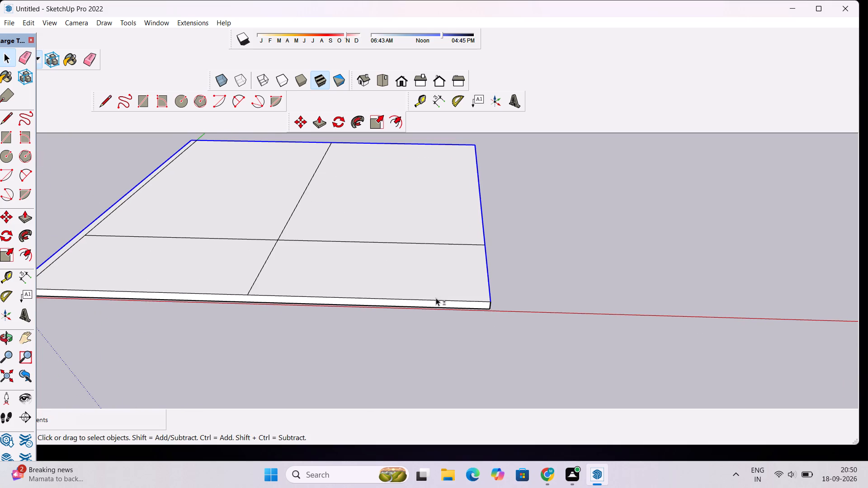
left_click(436, 300, "shift")
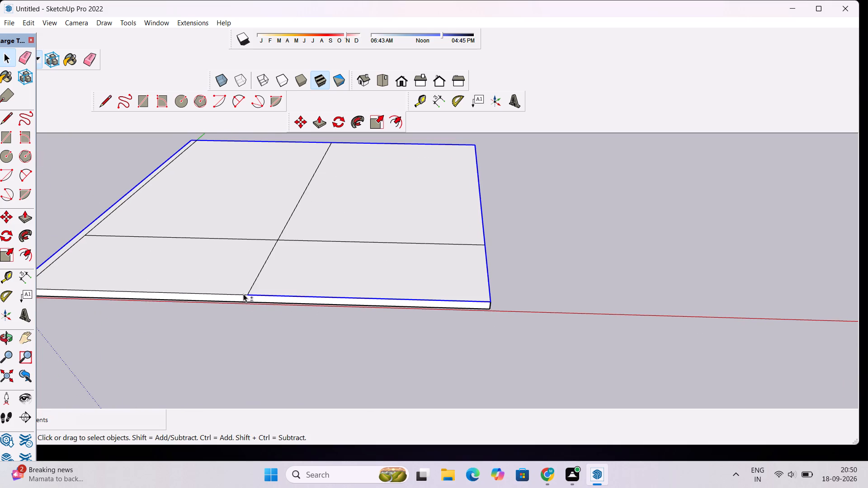
left_click(243, 294, "shift")
scroll(315, 281, "down", 8, "shift")
scroll(157, 276, "up", 5, "shift")
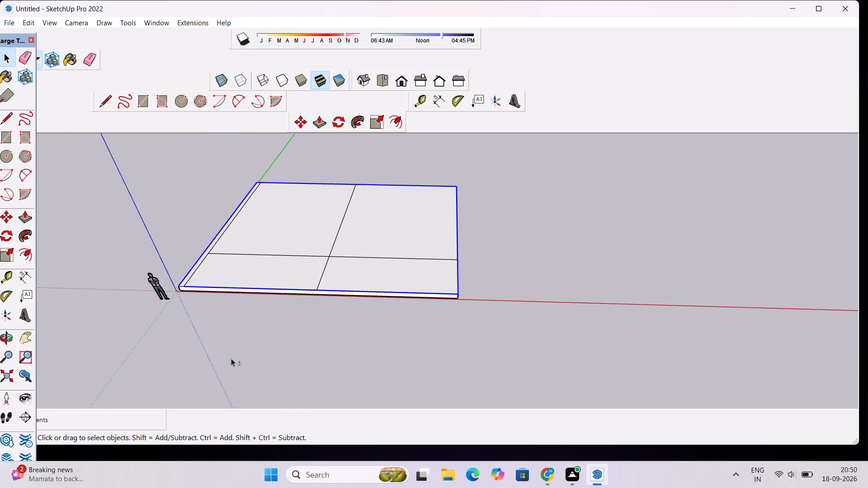
scroll(231, 358, "up", 5, "shift")
scroll(169, 275, "up", 9, "shift")
left_click(173, 263, "shift")
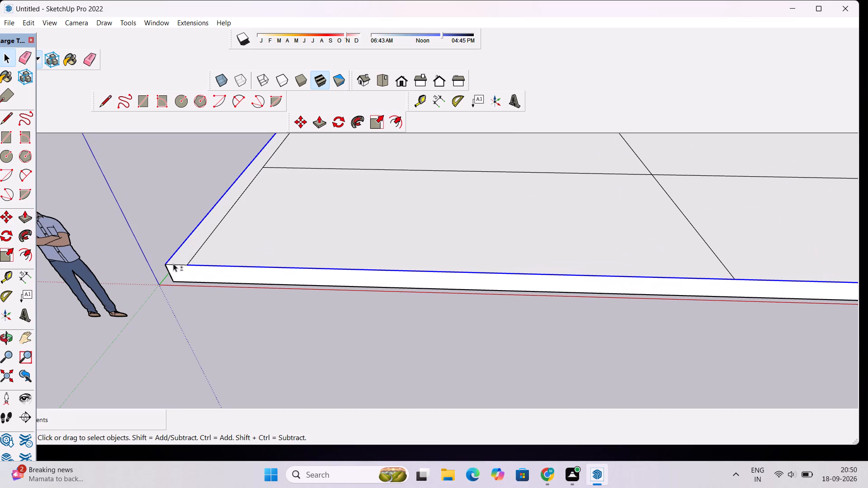
Copy the selected perimeter outline along the red axis by about 65' 2", placing it beside the slab.
scroll(115, 249, "down", 3)
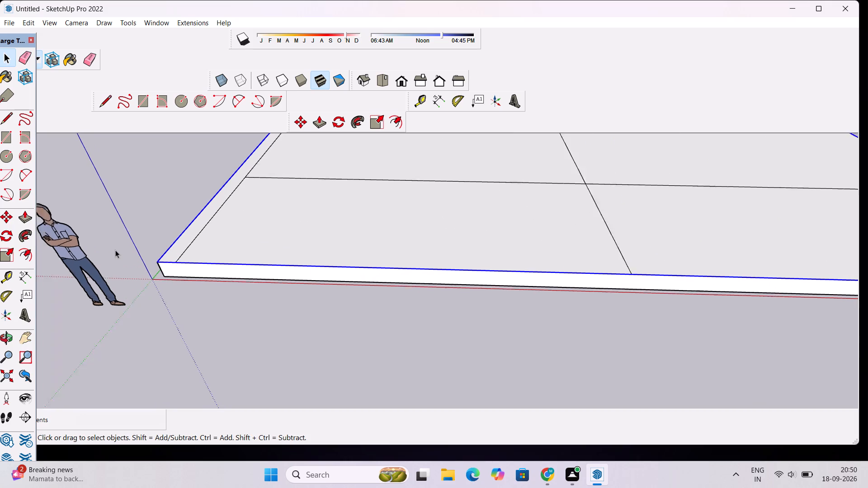
scroll(115, 250, "down", 13)
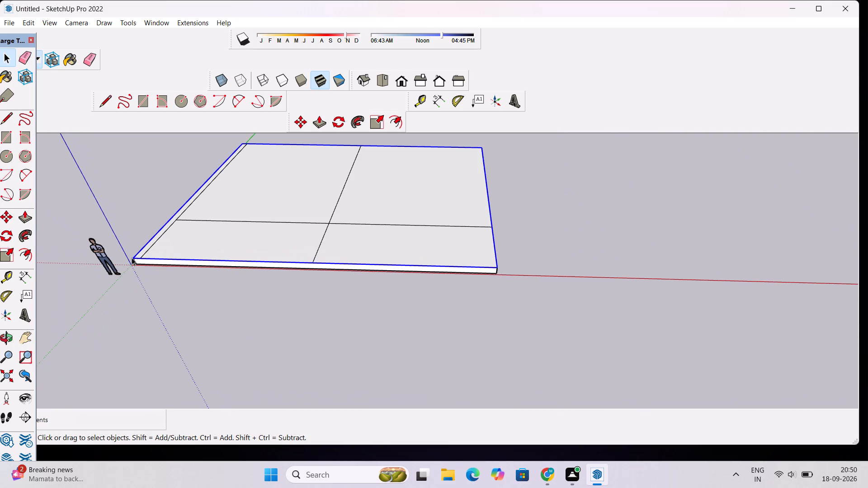
key("m")
scroll(135, 254, "up", 4)
left_click(132, 259)
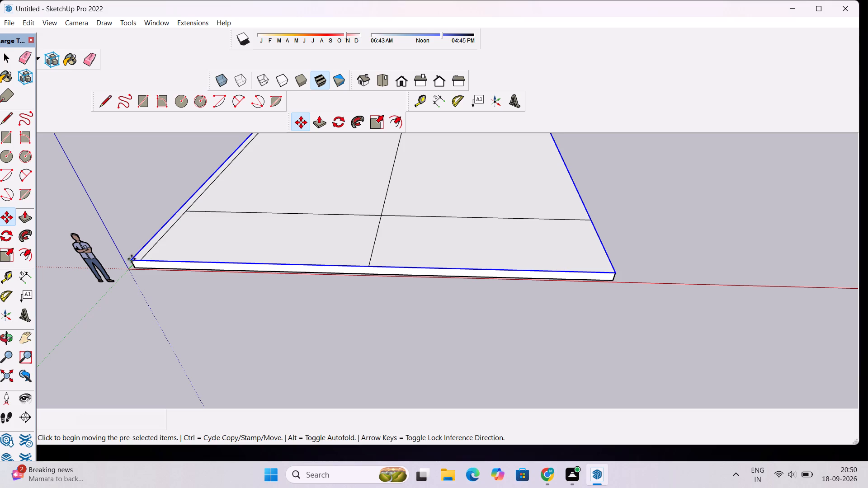
scroll(149, 257, "down", 12)
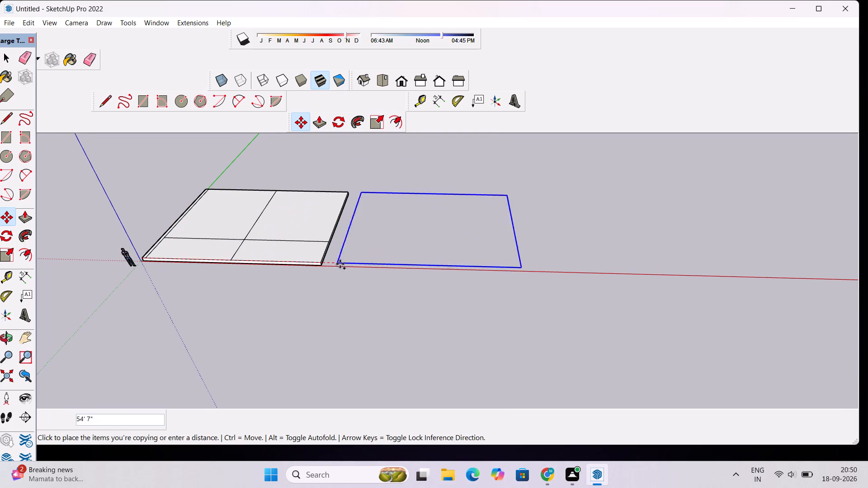
scroll(361, 257, "up", 4)
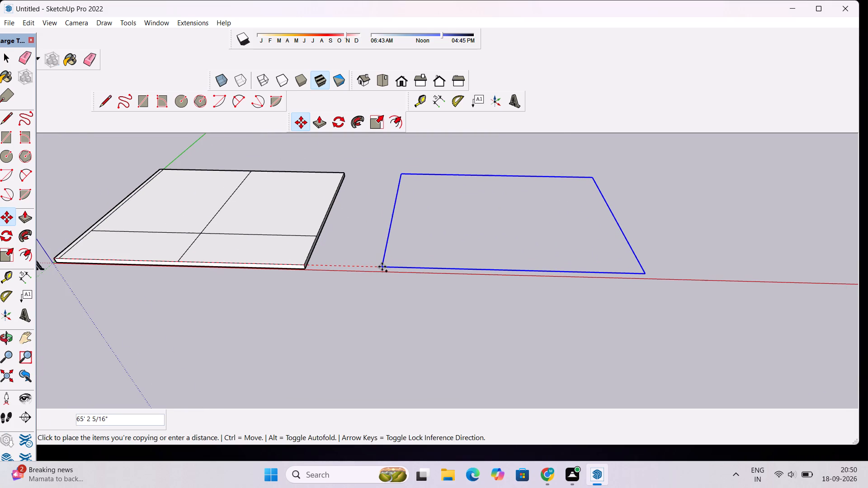
left_click(382, 267)
key("space")
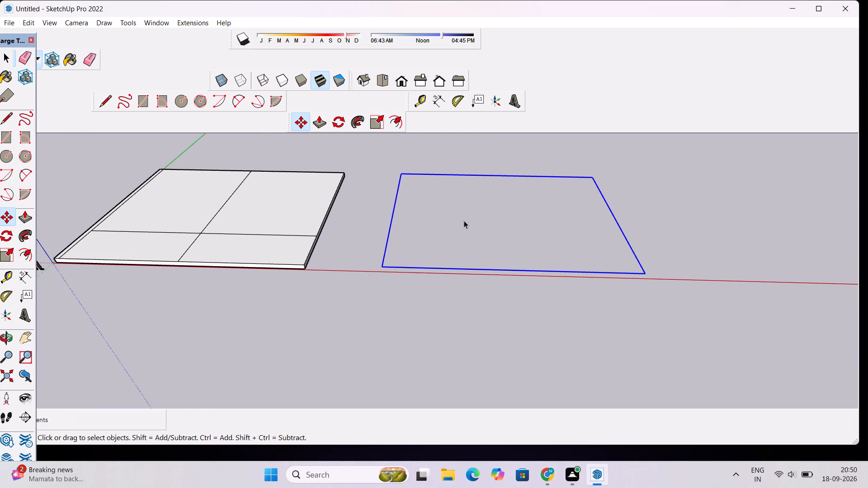
Trace a line over the copied outline's edge at its front origin-side corner to fill the outline with a face.
left_click(9, 333)
left_click_drag(279, 317, 207, 319)
scroll(233, 305, "down", 5)
left_click_drag(338, 252, 338, 308)
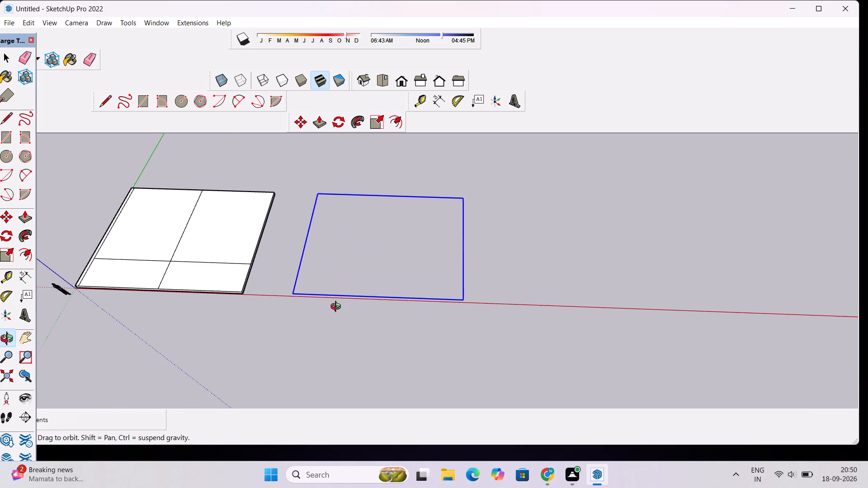
left_click_drag(338, 308, 338, 308)
scroll(339, 285, "up", 4)
left_click_drag(339, 285, 340, 307, "shift")
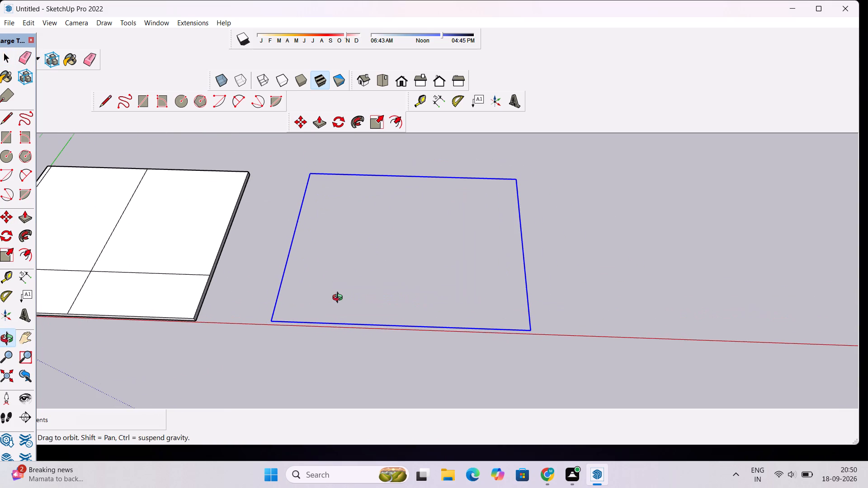
scroll(340, 299, "up", 2)
scroll(340, 299, "down", 1)
key("l")
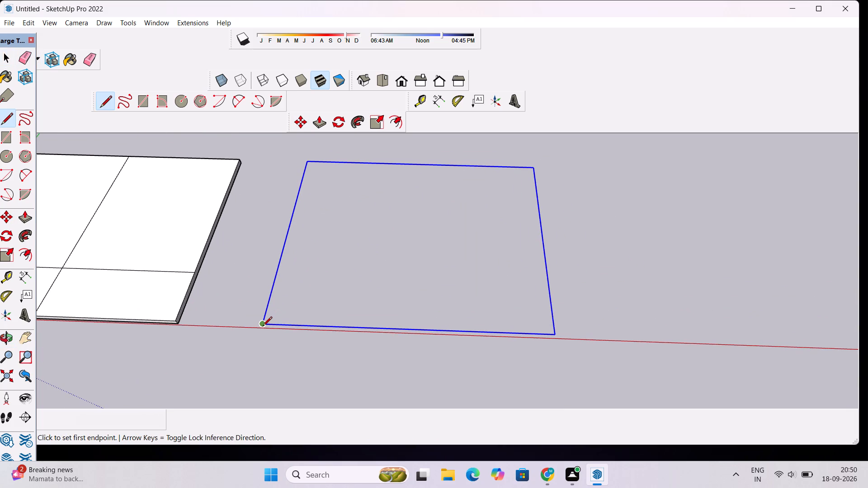
left_click(263, 327)
left_click(266, 310)
key("space")
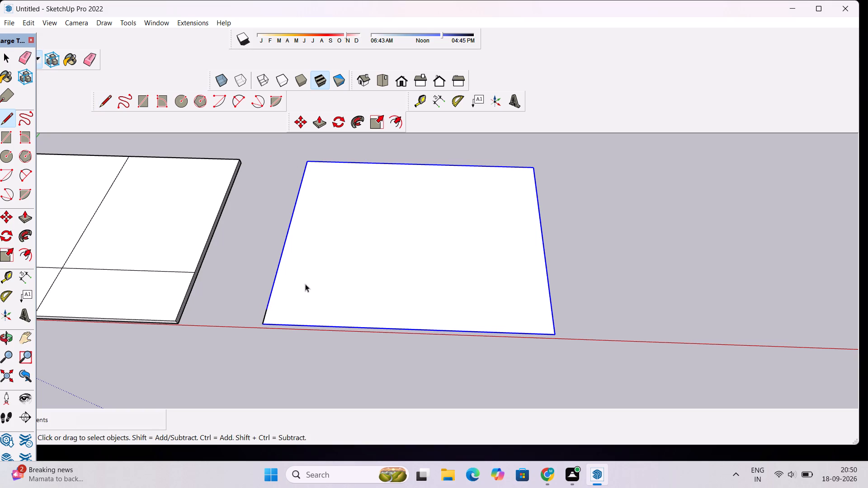
Push/Pull the copied outline's face up 6" to form a separate flat slab.
left_click(590, 180)
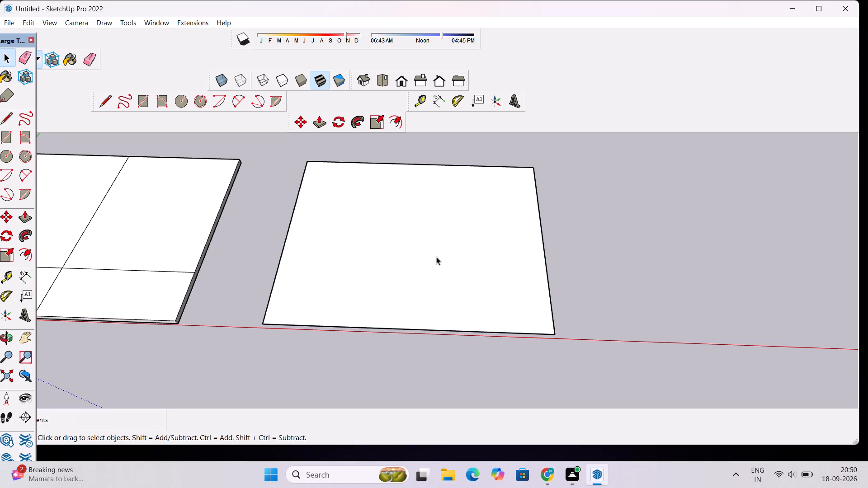
key("p")
left_click(429, 277)
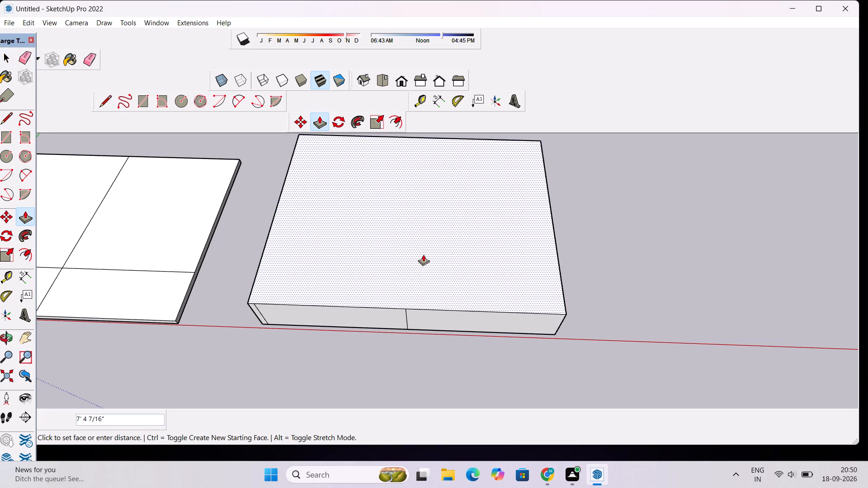
type("6\"")
key("Return")
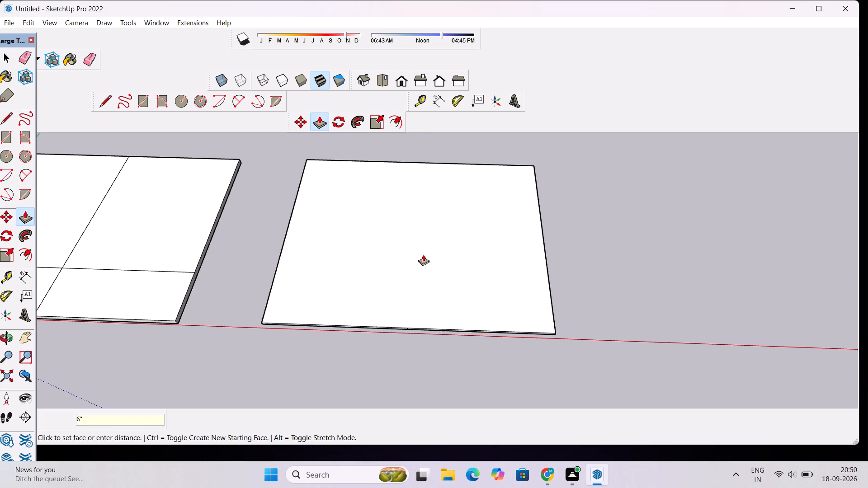
Erase the two vertical dividing lines on the new slab's front side face.
key("o")
left_click_drag(321, 375, 296, 316)
scroll(271, 307, "up", 4)
left_click_drag(288, 319, 354, 285)
left_click_drag(355, 300, 340, 295)
left_click(339, 295)
left_click_drag(321, 297, 302, 299)
scroll(289, 298, "up", 3)
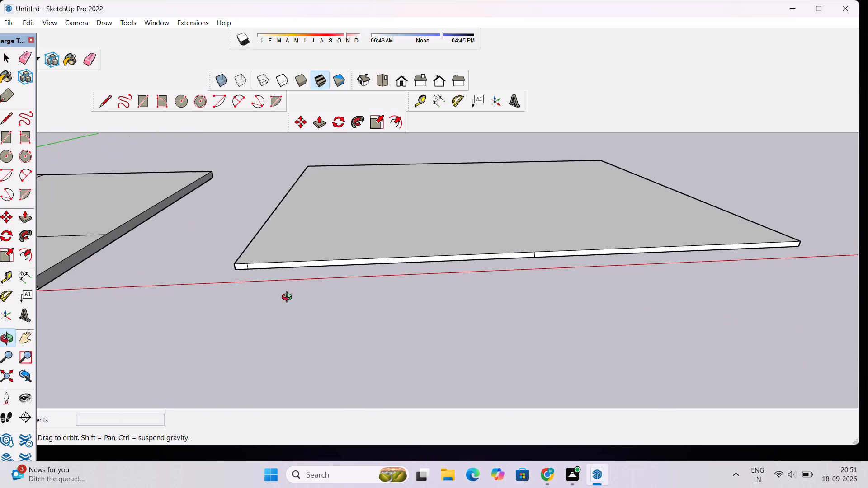
scroll(288, 293, "up", 4)
key("e")
scroll(225, 230, "up", 9)
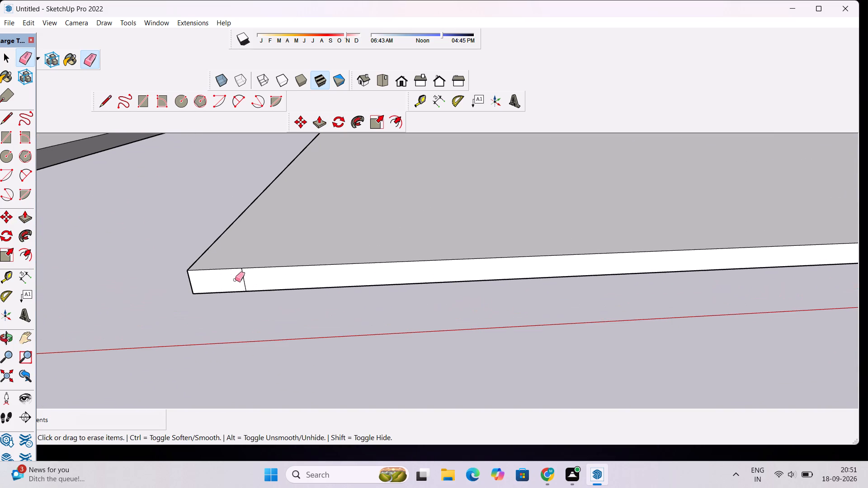
left_click(242, 276)
scroll(199, 256, "down", 18)
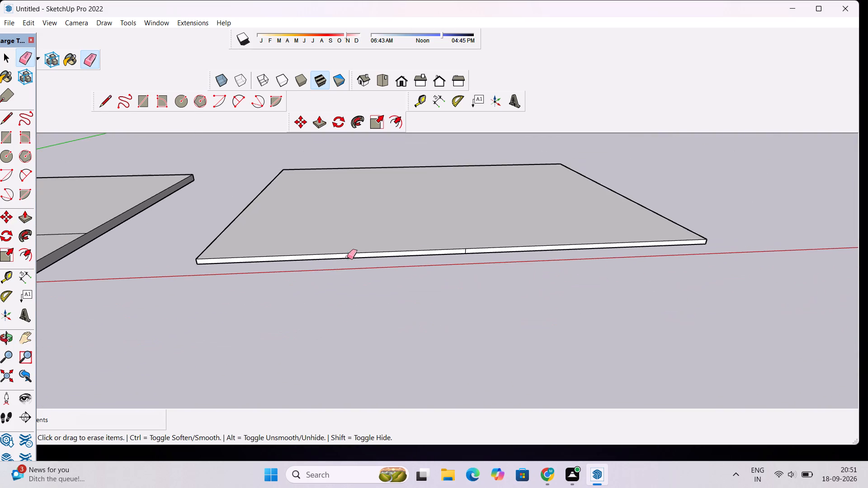
scroll(488, 241, "up", 10)
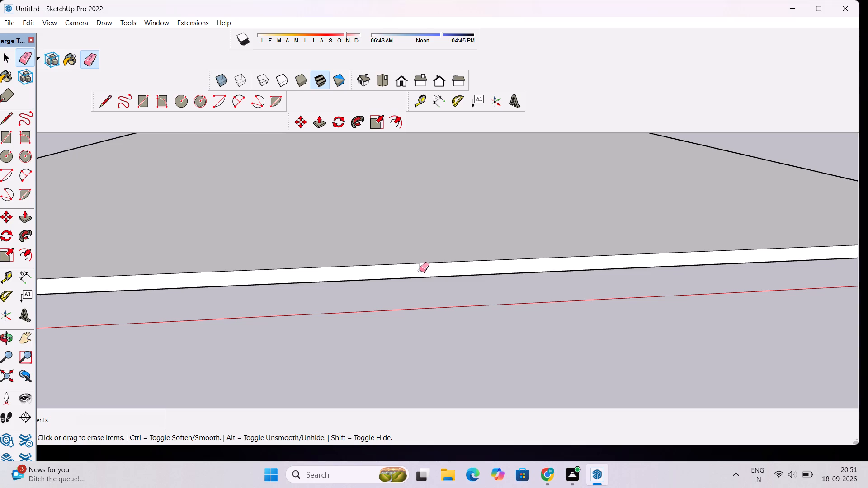
left_click(420, 270)
Erase the vertical dividing line on the new slab's side face farthest from the origin.
scroll(388, 278, "down", 9)
key("o")
left_click_drag(681, 277, 460, 328)
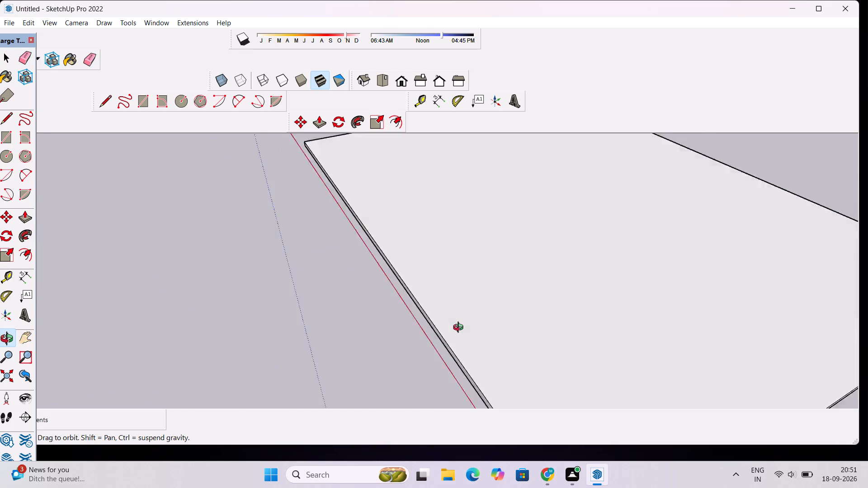
left_click_drag(460, 328, 342, 222)
scroll(342, 222, "down", 3)
scroll(357, 266, "up", 2)
left_click_drag(362, 270, 377, 276)
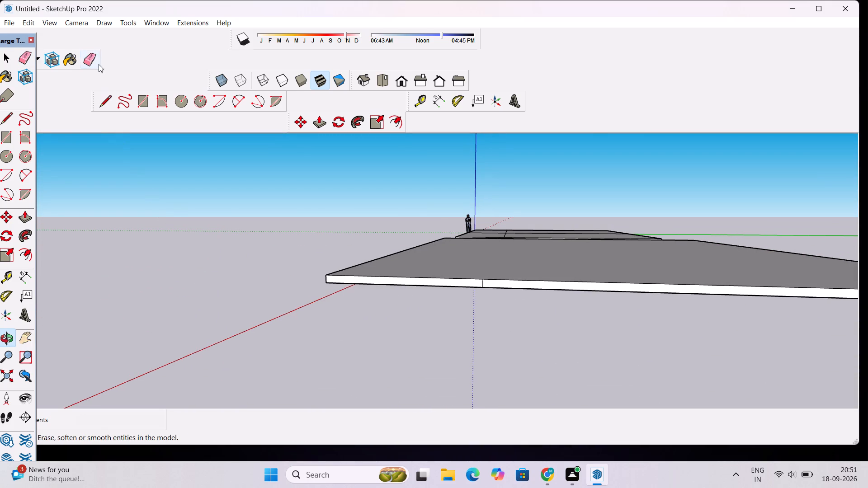
left_click(90, 58)
scroll(518, 278, "up", 6)
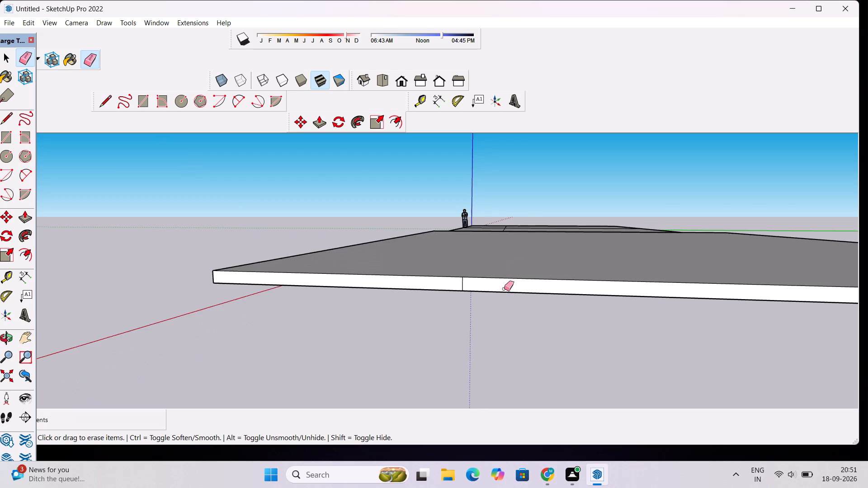
scroll(504, 289, "up", 2)
left_click(447, 280)
scroll(335, 280, "down", 6)
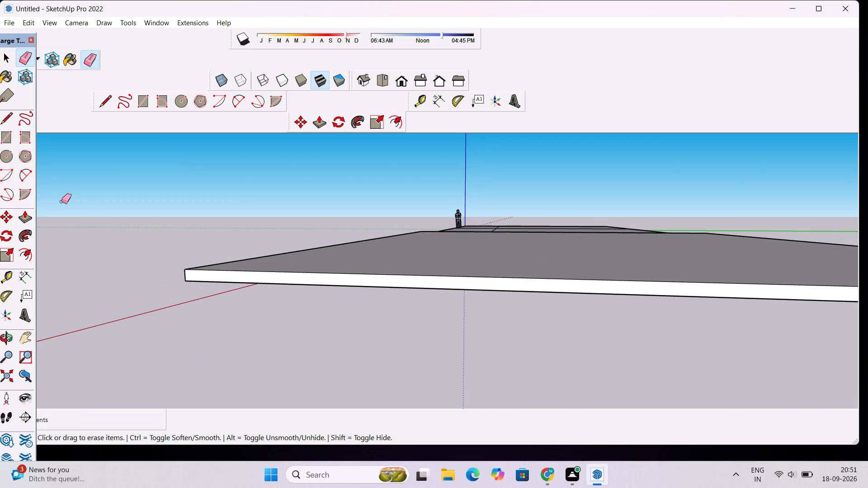
Inspect the original slab and the separate flat slab from several sides to check both shapes.
left_click(6, 333)
left_click_drag(447, 268, 340, 257)
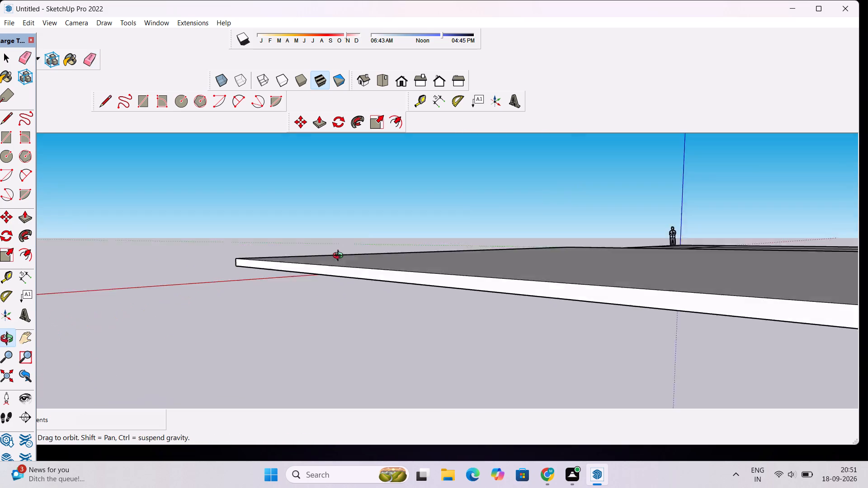
left_click_drag(340, 257, 340, 257)
scroll(333, 248, "down", 10)
left_click_drag(627, 228, 522, 272)
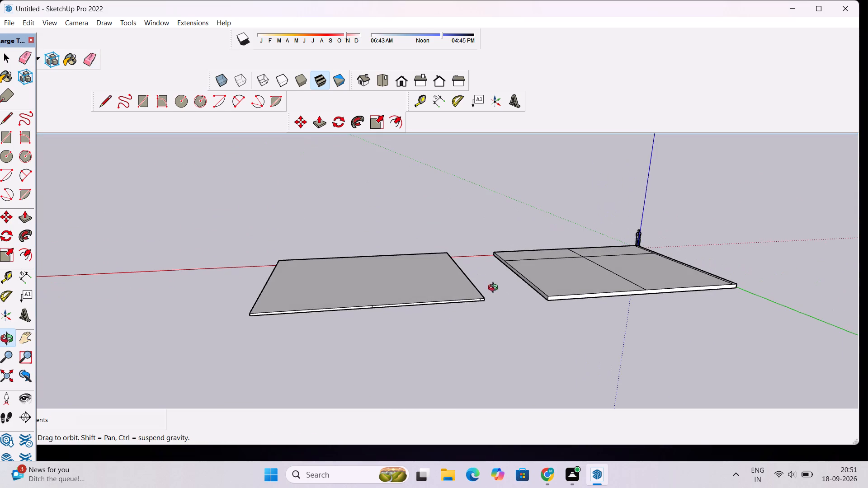
left_click_drag(497, 287, 752, 304)
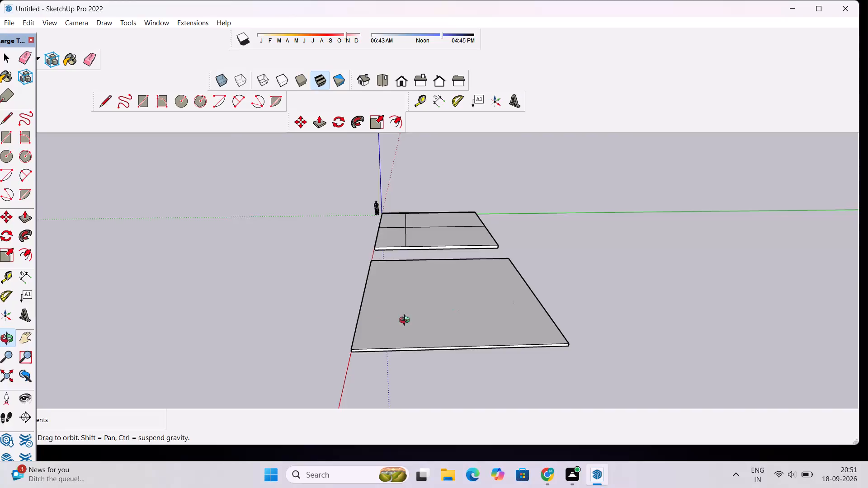
left_click_drag(385, 325, 739, 308)
left_click_drag(500, 345, 441, 361)
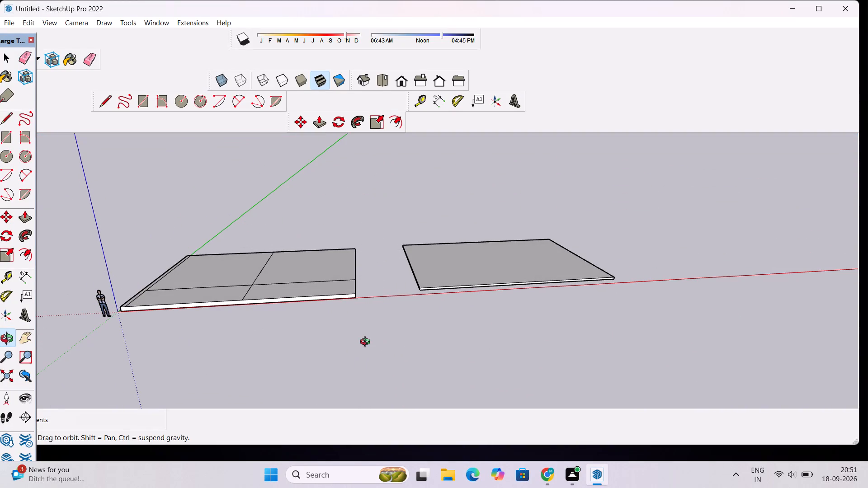
scroll(371, 340, "down", 1)
left_click_drag(349, 344, 411, 346, "shift")
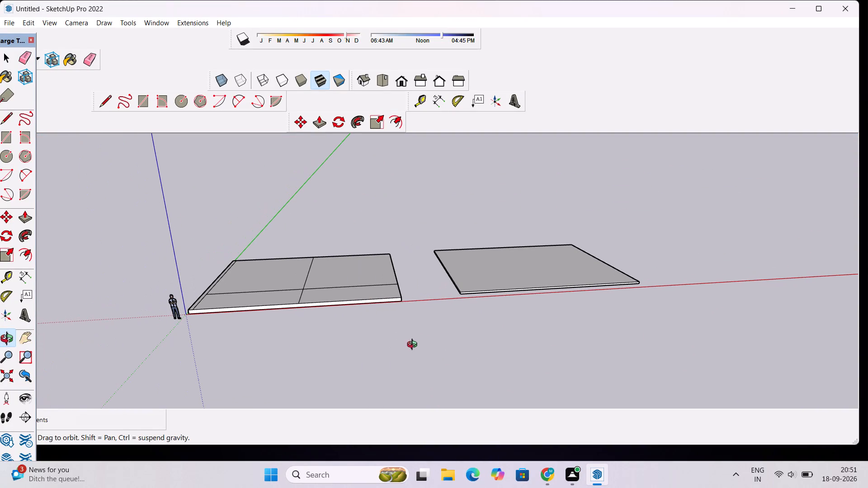
scroll(389, 328, "up", 2)
left_click_drag(363, 330, 390, 326, "shift")
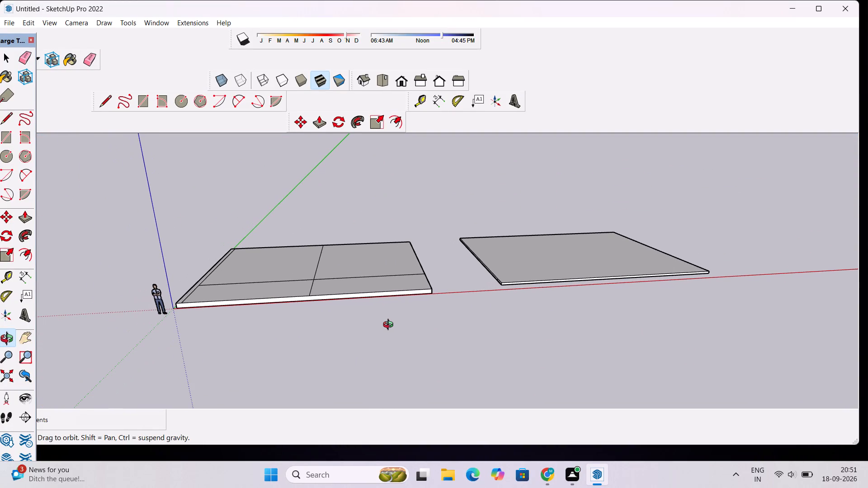
left_click_drag(404, 317, 381, 334)
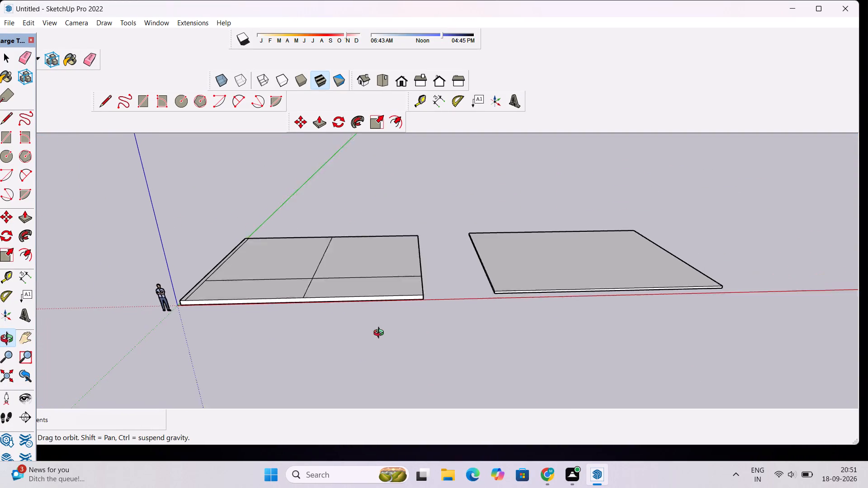
left_click_drag(381, 334, 380, 334)
left_click_drag(401, 287, 409, 347)
left_click_drag(292, 286, 315, 287, "shift")
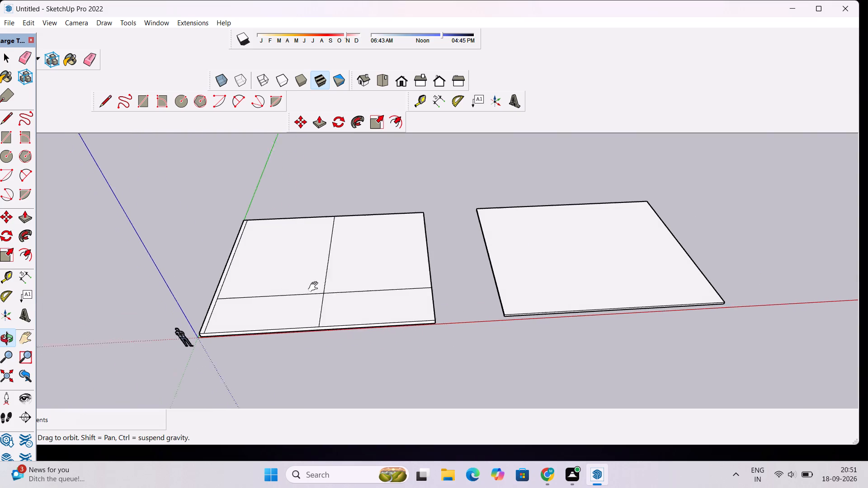
left_click_drag(315, 287, 389, 309, "shift")
scroll(352, 323, "up", 4)
left_click_drag(352, 323, 400, 317, "shift")
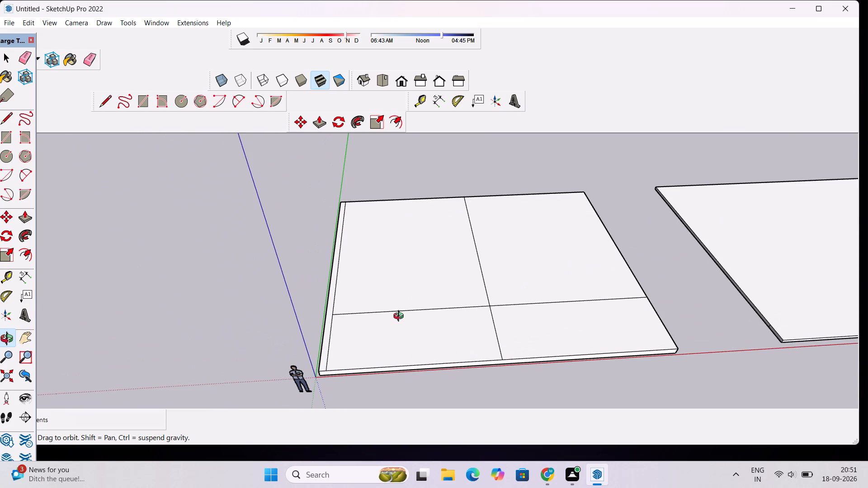
left_click_drag(400, 307, 366, 297, "shift")
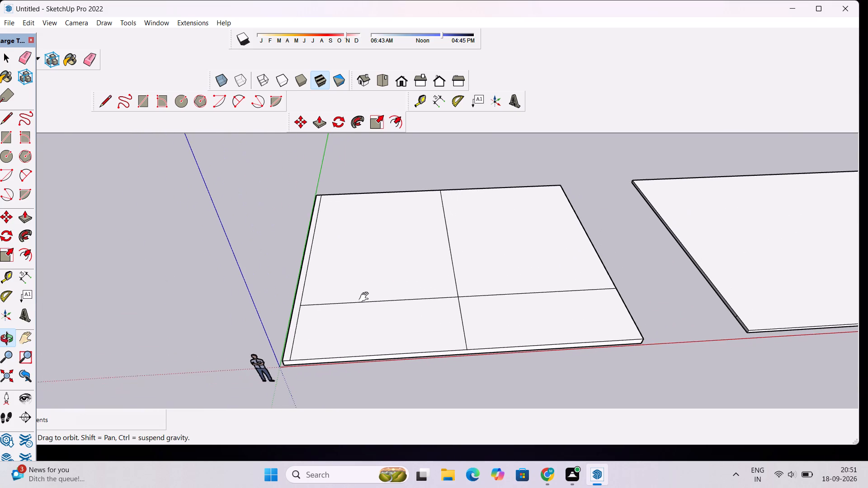
left_click_drag(366, 297, 365, 297, "shift")
left_click_drag(359, 335, 335, 252)
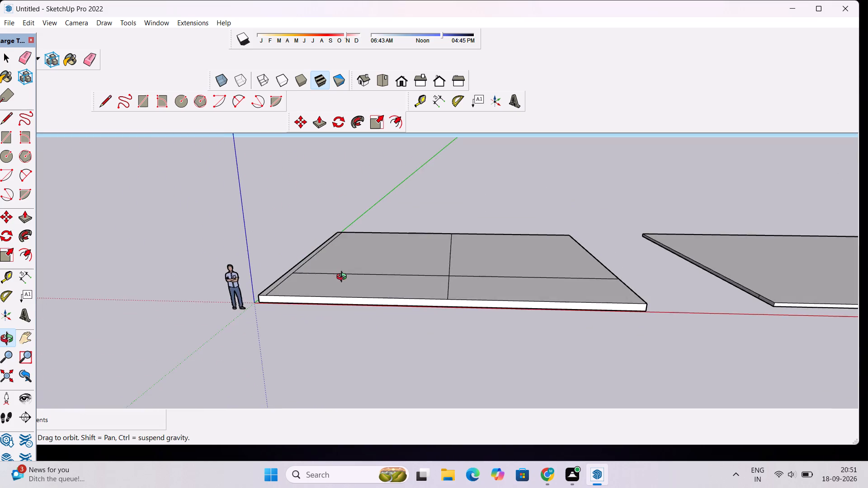
left_click_drag(344, 278, 354, 291)
scroll(359, 319, "down", 7)
left_click_drag(372, 337, 372, 315)
left_click(372, 315, "shift")
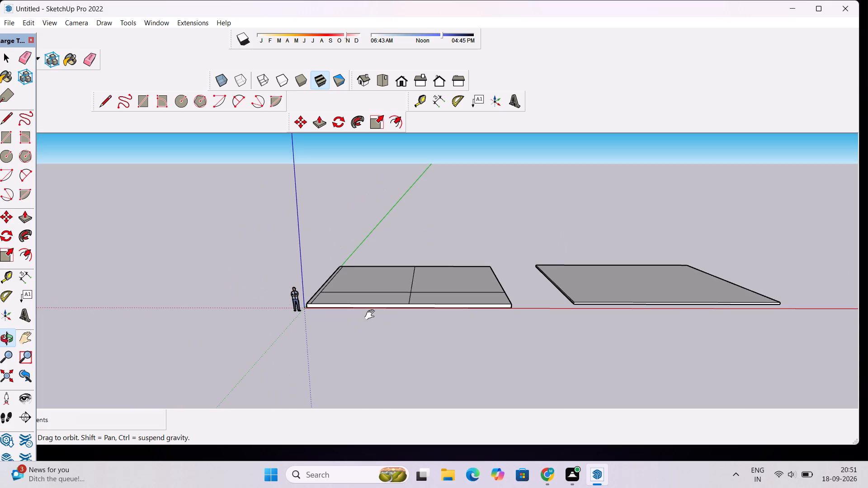
scroll(372, 315, "down", 5, "shift")
left_click_drag(372, 315, 368, 325, "shift")
Push/Pull the original slab's large rear face nearest the origin up 30' to form a block.
key("p")
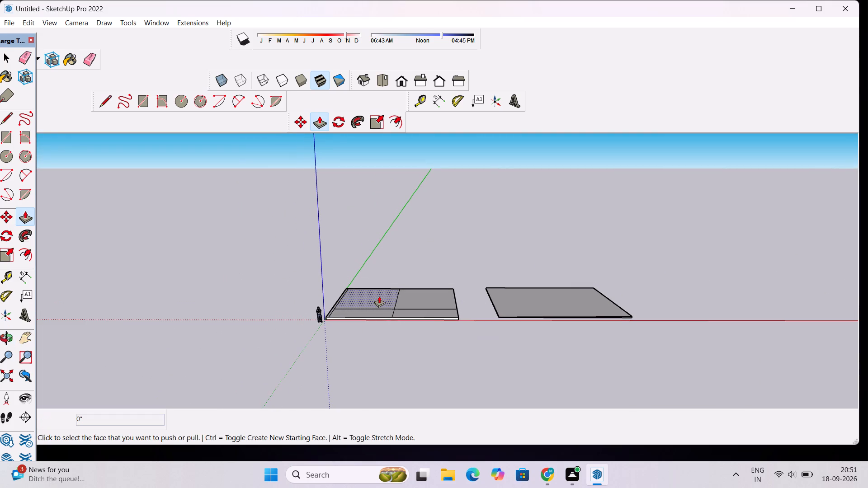
left_click(379, 296)
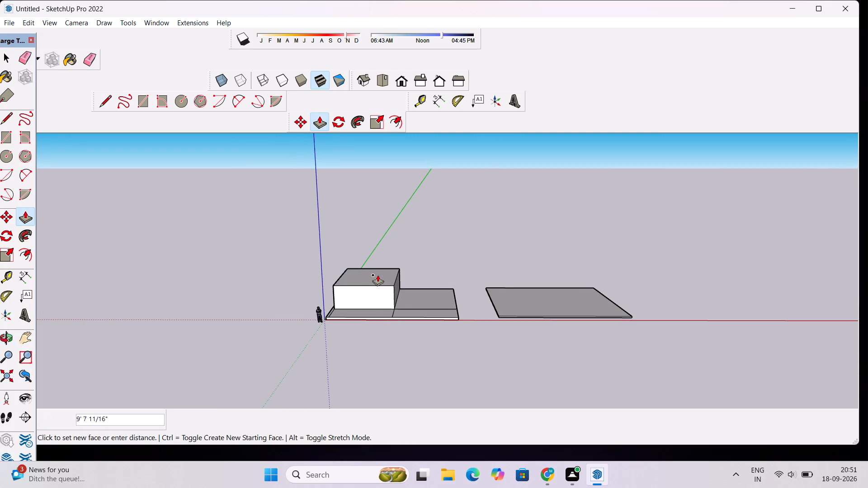
scroll(380, 267, "down", 5)
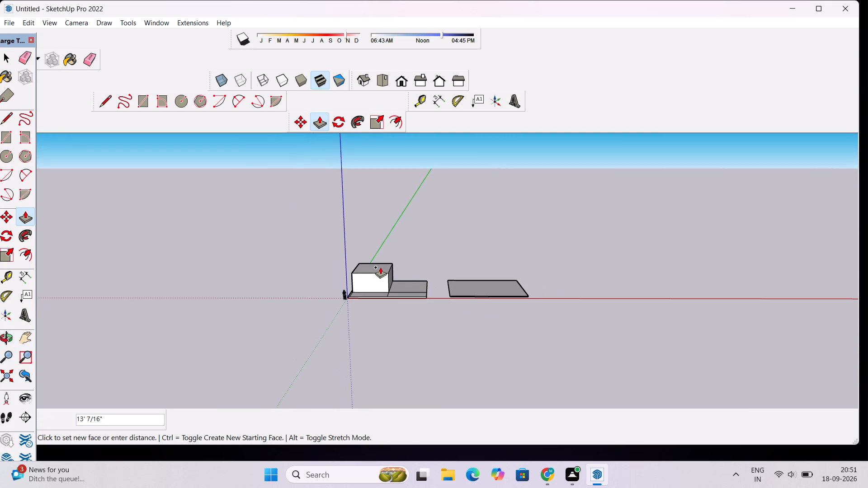
scroll(380, 267, "up", 3)
scroll(384, 253, "down", 3)
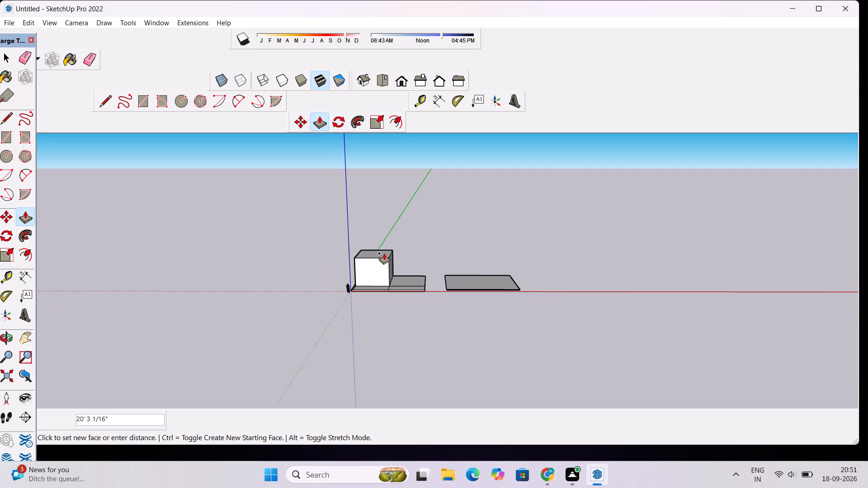
scroll(384, 253, "down", 4)
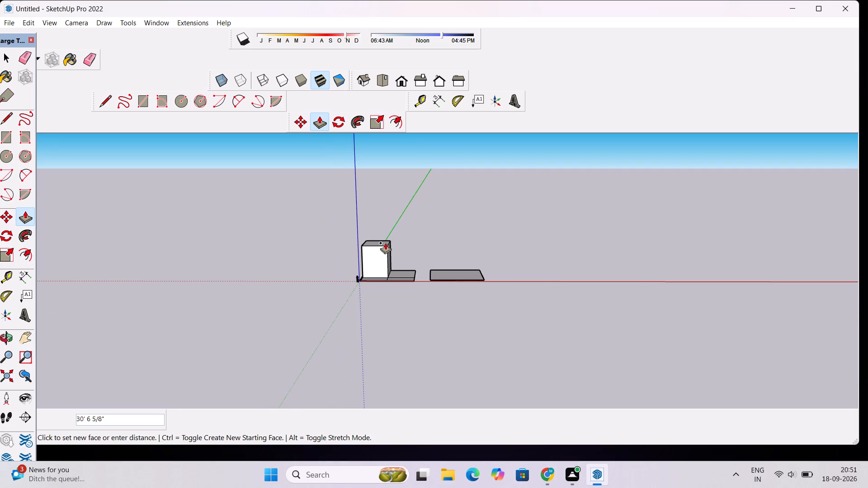
type("30'")
key("Return")
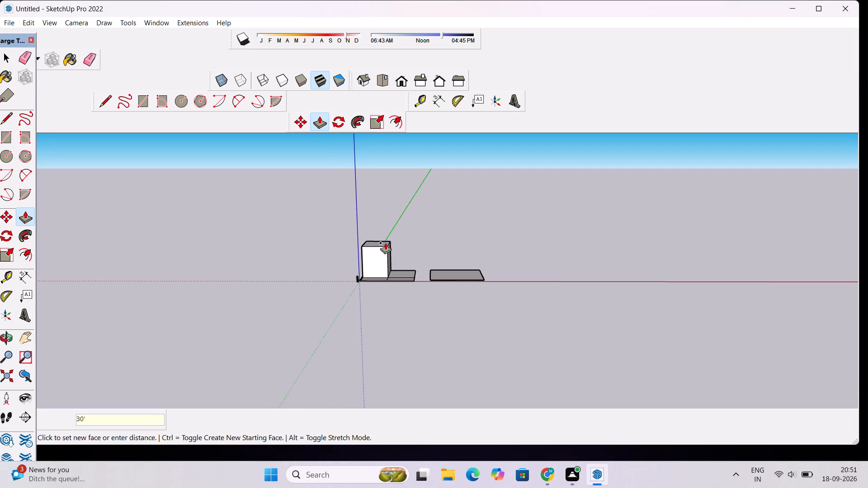
Push/Pull the adjacent rear face farther along the red axis up to match the 30' block's height.
scroll(385, 243, "up", 7)
scroll(415, 305, "up", 4)
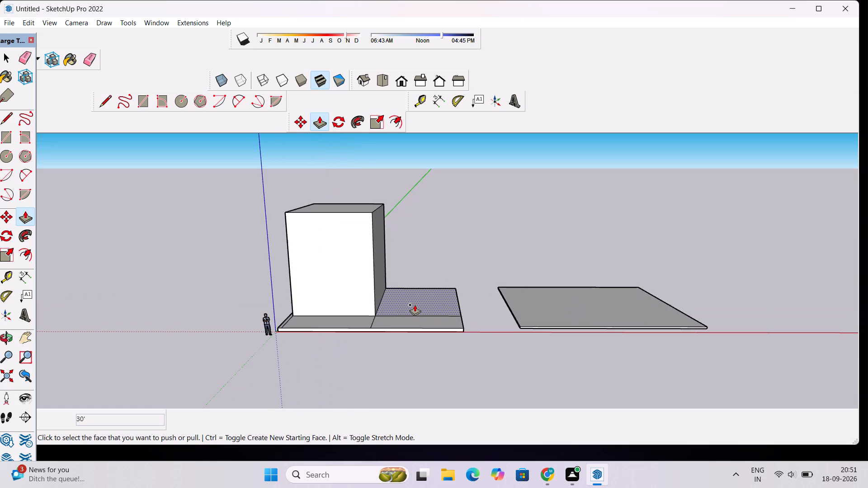
left_click(415, 305)
left_click(373, 214)
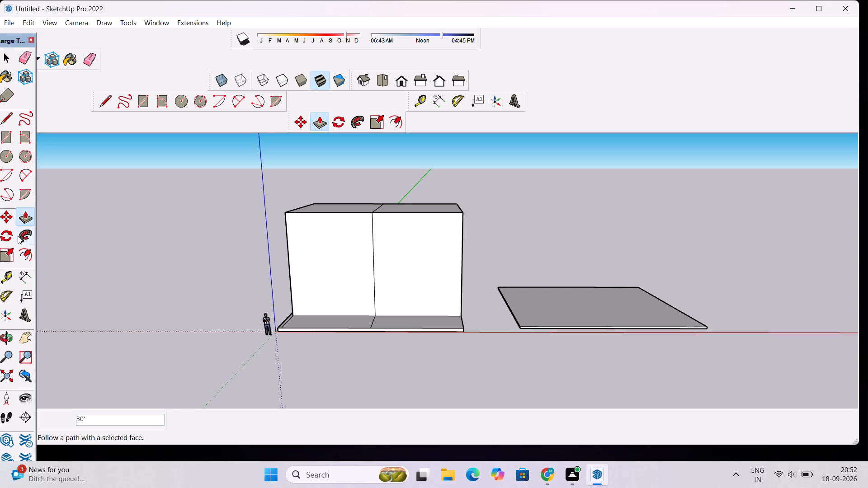
Erase the dividing lines between the two raised volumes on the block's top and front faces.
left_click(5, 337)
left_click_drag(543, 235, 502, 267)
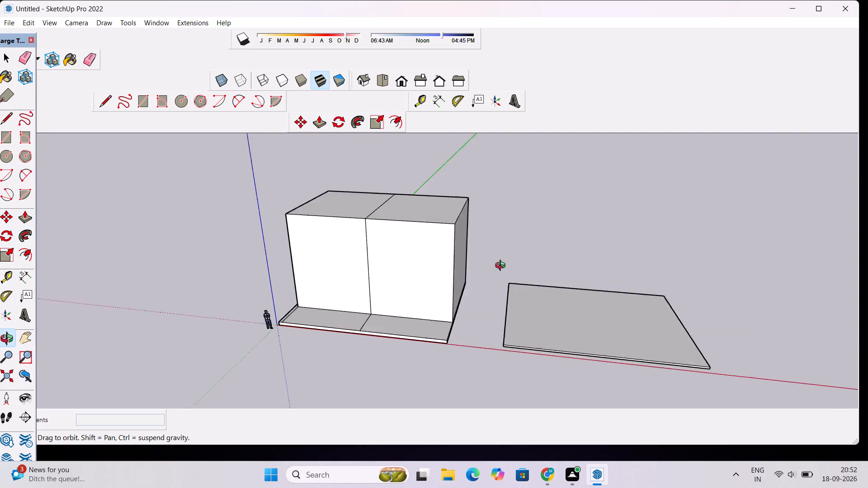
left_click_drag(502, 267, 845, 276)
left_click_drag(845, 276, 840, 281)
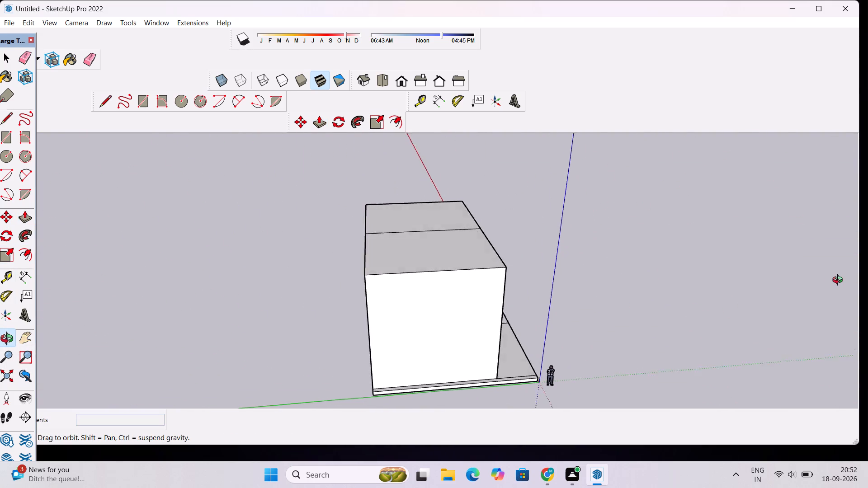
left_click_drag(840, 281, 537, 295)
left_click(537, 295)
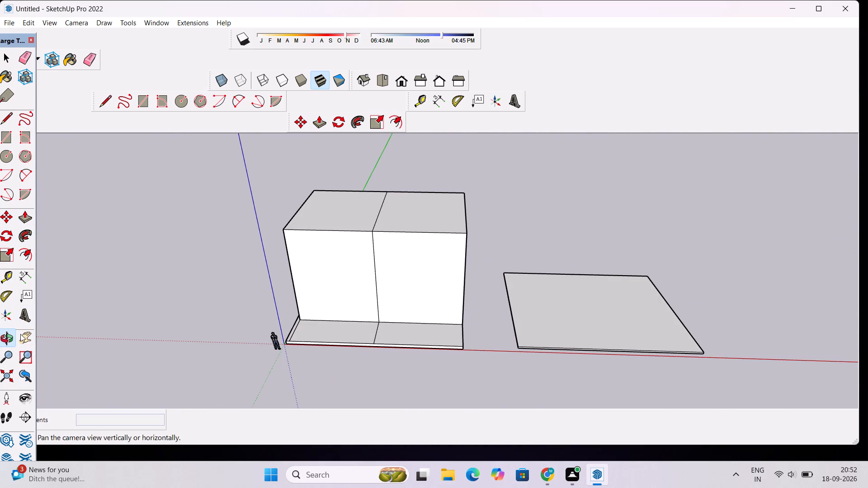
left_click(89, 66)
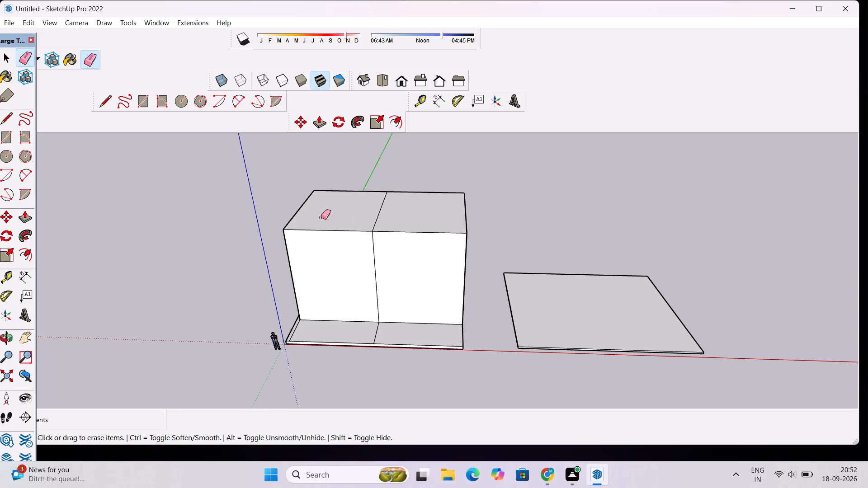
left_click_drag(373, 217, 381, 223)
left_click_drag(376, 253, 377, 268)
left_click_drag(377, 268, 371, 285)
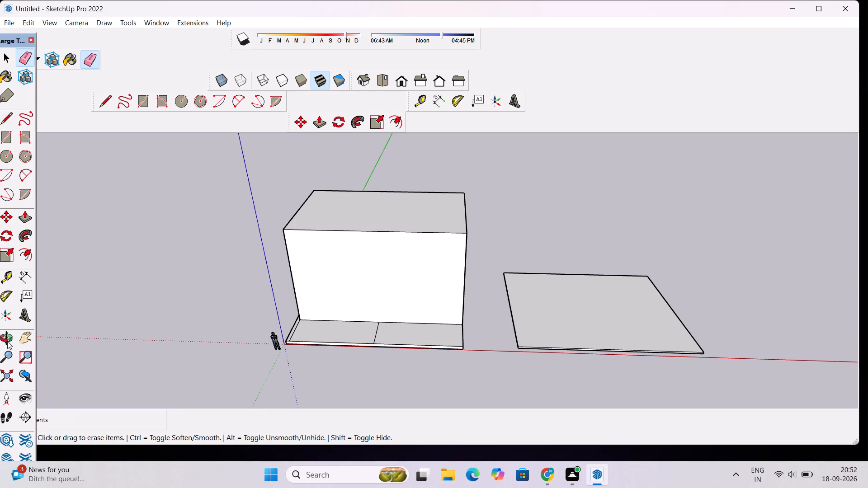
Examine the merged block on its base slab and the separate slab beside it from the front, above and side.
left_click(7, 341)
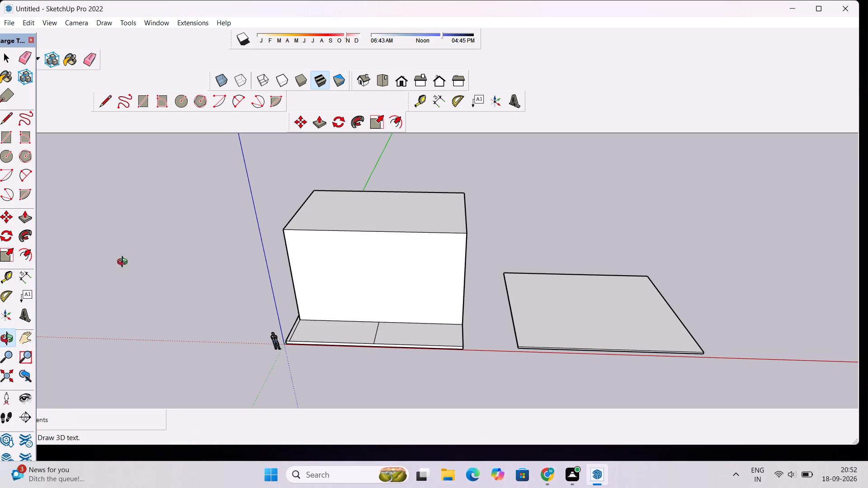
scroll(143, 255, "down", 1)
left_click_drag(202, 242, 259, 290)
left_click_drag(299, 281, 236, 298)
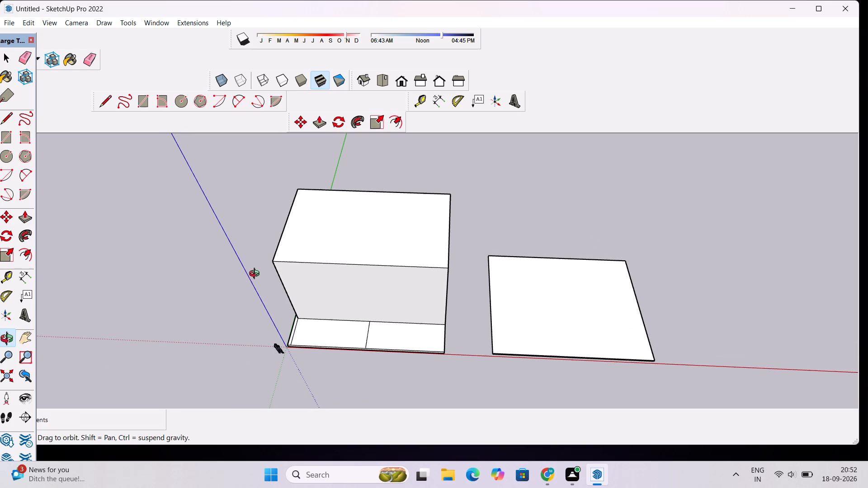
scroll(258, 274, "down", 1)
scroll(308, 265, "down", 5)
scroll(316, 276, "up", 5)
left_click_drag(301, 298, 349, 277)
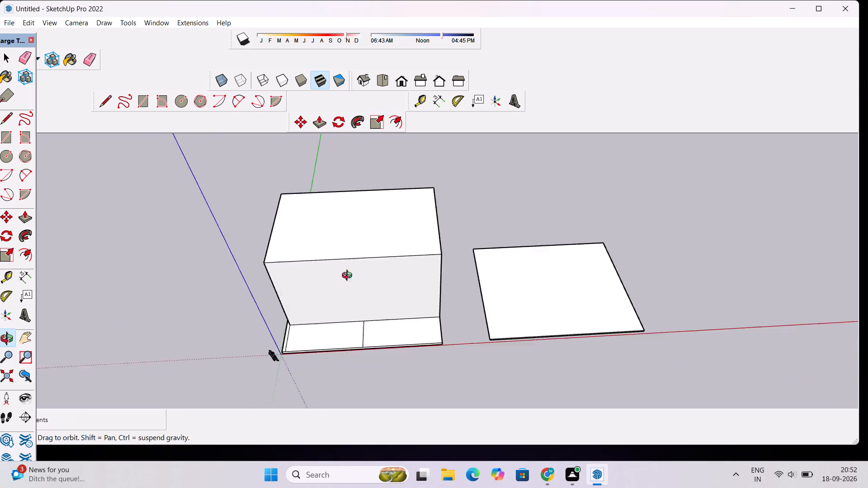
left_click_drag(349, 277, 337, 249)
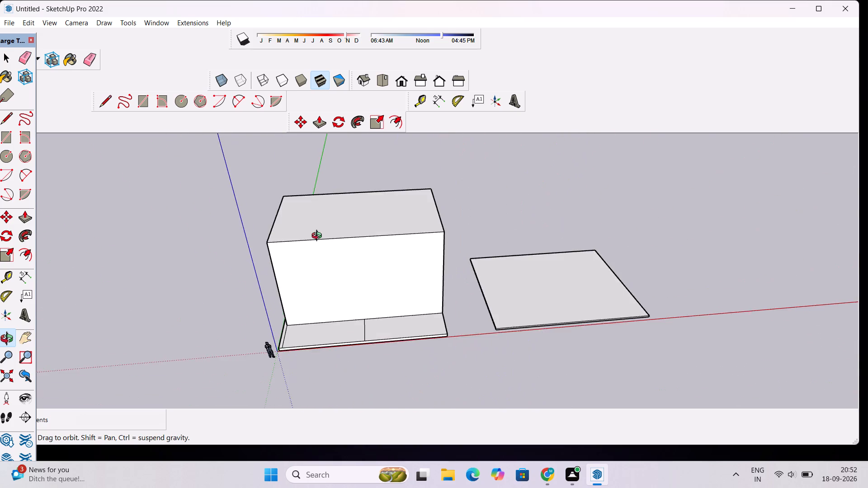
scroll(319, 237, "down", 7)
left_click_drag(378, 312, 319, 255)
scroll(327, 240, "up", 11)
left_click_drag(263, 249, 552, 227)
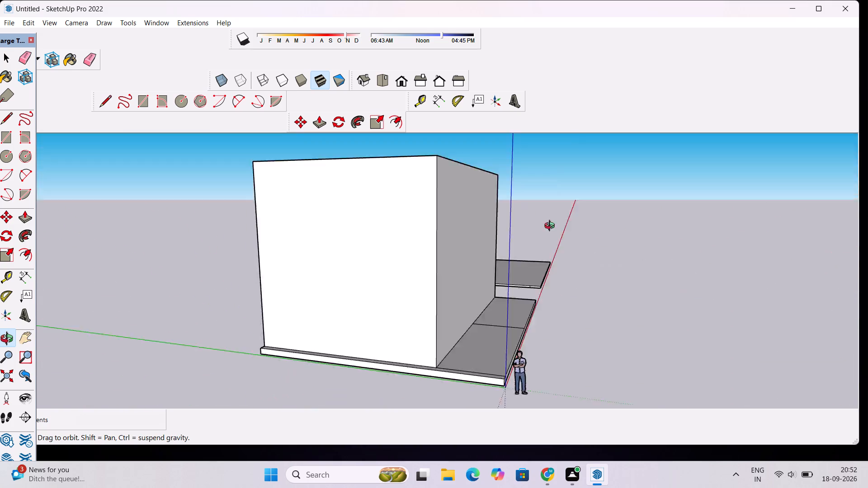
left_click_drag(552, 227, 325, 277)
scroll(323, 275, "down", 8)
scroll(533, 261, "up", 6)
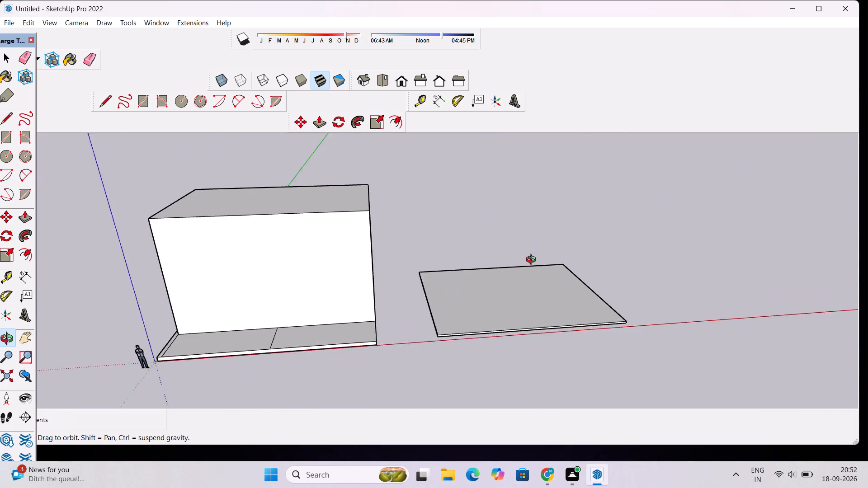
scroll(533, 261, "up", 1)
left_click_drag(538, 258, 512, 303)
scroll(520, 299, "down", 2)
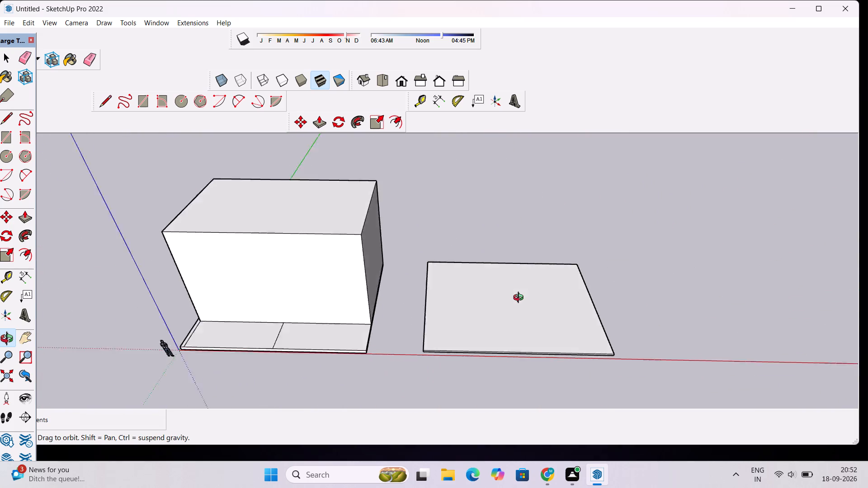
scroll(520, 299, "down", 5)
scroll(357, 265, "up", 5)
scroll(312, 265, "up", 3)
scroll(312, 265, "down", 8)
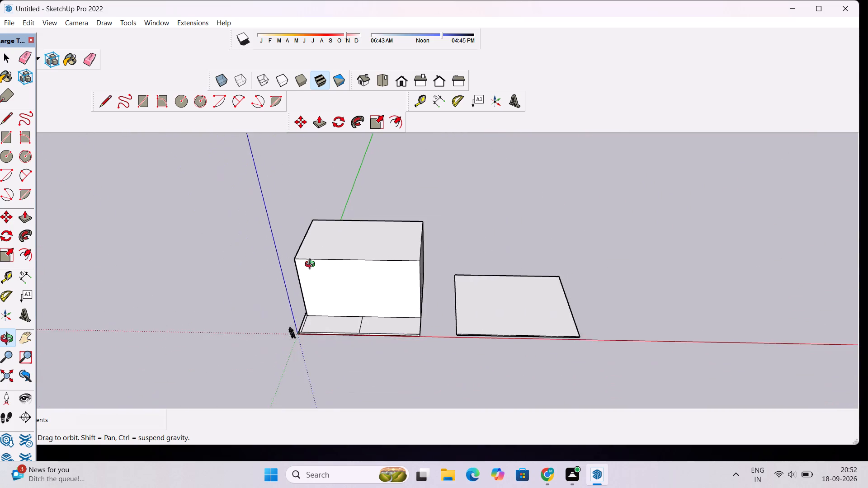
scroll(312, 265, "down", 4)
left_click_drag(177, 296, 516, 253)
left_click_drag(628, 313, 574, 331)
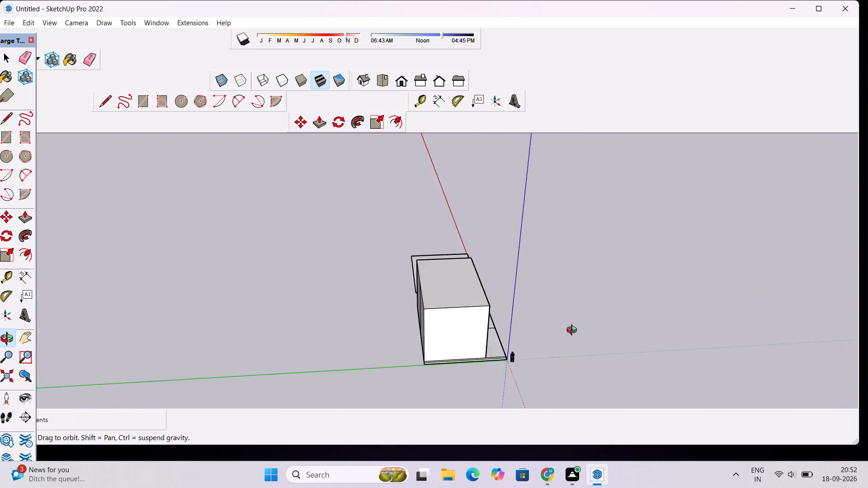
Examine the merged block on its base slab and the separate slab beside it from the front, above and end.
left_click_drag(574, 331, 443, 310)
scroll(363, 279, "down", 6)
scroll(495, 278, "up", 10)
scroll(495, 278, "down", 6)
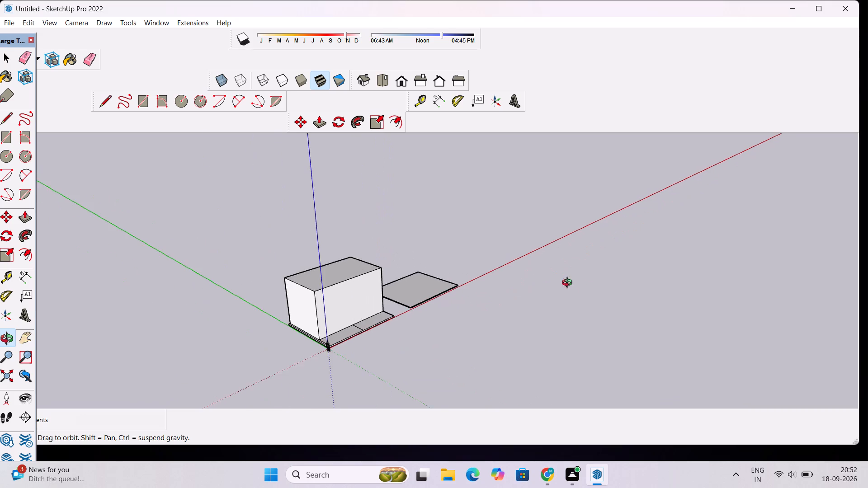
left_click_drag(592, 293, 373, 289)
scroll(368, 268, "up", 4)
scroll(311, 253, "up", 5)
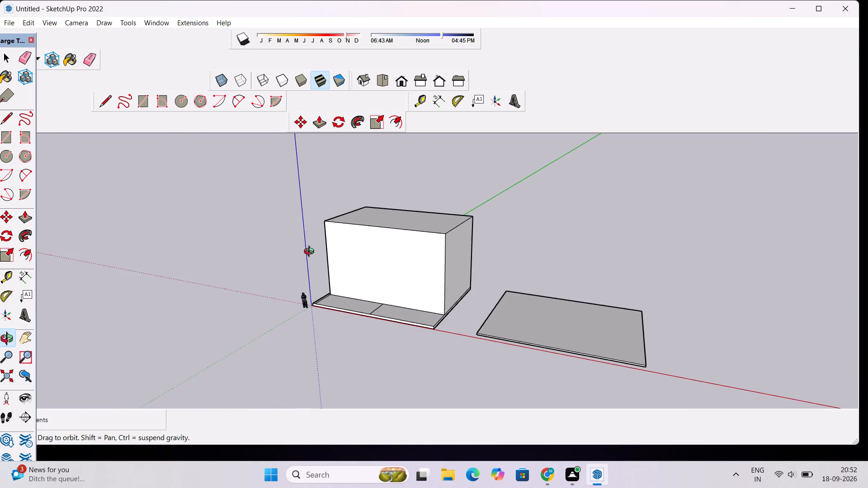
scroll(311, 253, "up", 3)
left_click_drag(326, 301, 368, 270)
scroll(369, 267, "down", 5)
scroll(373, 264, "up", 7)
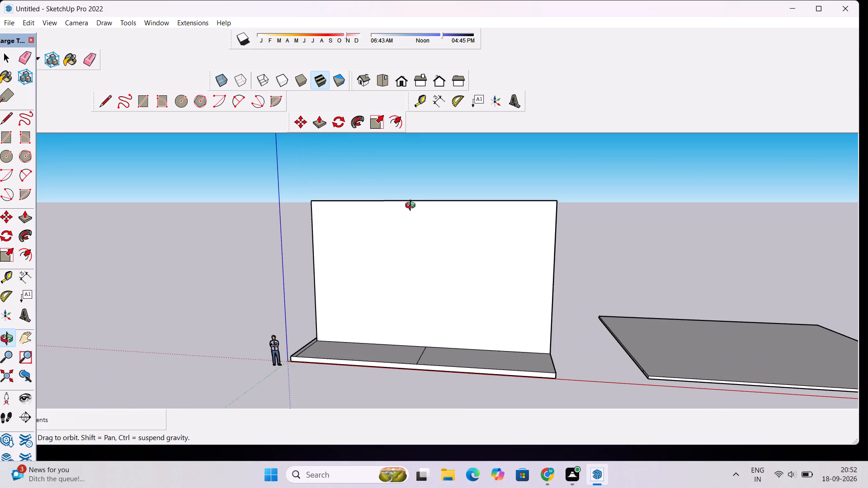
scroll(414, 208, "down", 2)
left_click_drag(414, 208, 410, 248, "shift")
scroll(410, 248, "down", 5)
left_click_drag(410, 253, 415, 315)
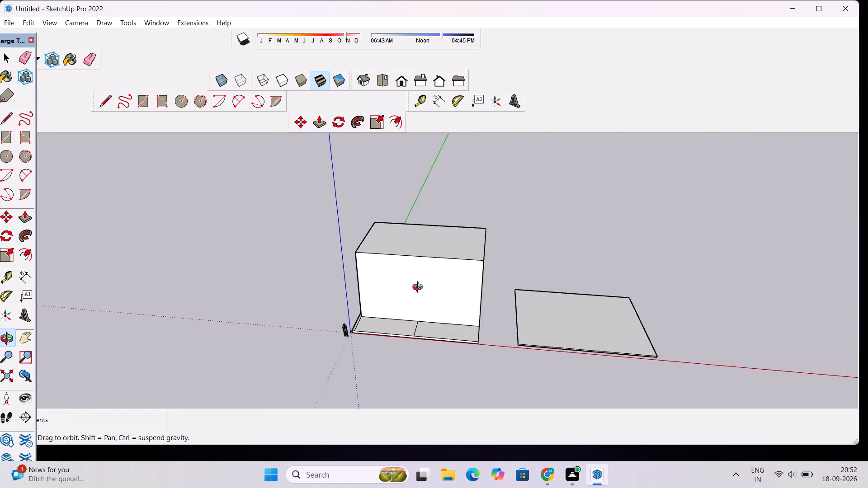
scroll(421, 281, "up", 4)
left_click_drag(421, 281, 446, 276)
left_click_drag(445, 273, 431, 307, "shift")
scroll(429, 305, "down", 5)
left_click_drag(412, 309, 428, 333)
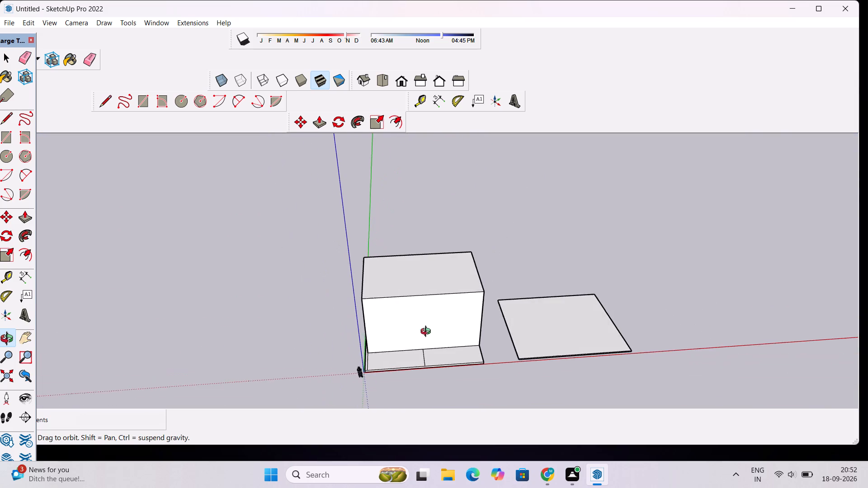
left_click_drag(428, 333, 428, 333)
scroll(427, 326, "up", 3)
left_click_drag(451, 277, 437, 303, "shift")
scroll(430, 299, "up", 4)
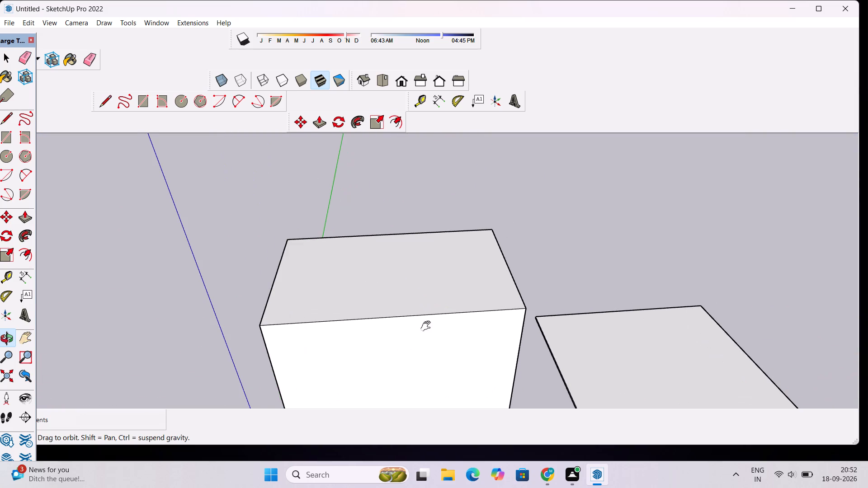
left_click_drag(428, 326, 428, 296, "shift")
scroll(428, 293, "down", 4)
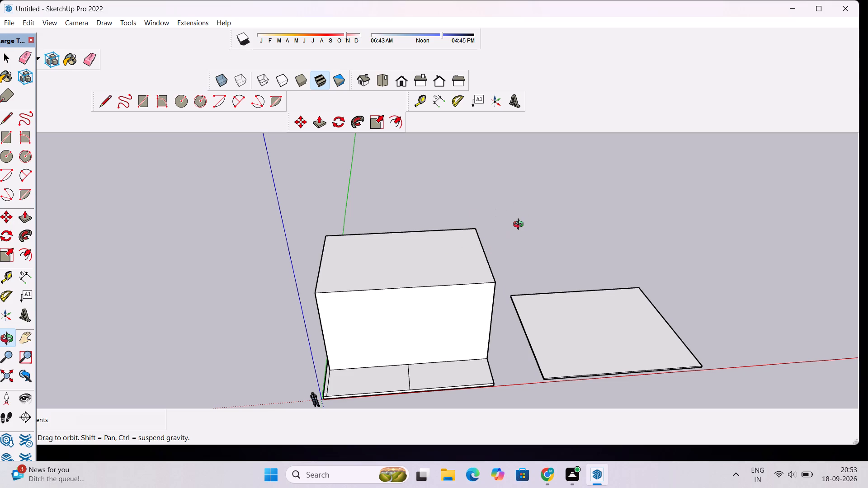
scroll(511, 237, "down", 6)
left_click_drag(495, 273, 495, 275)
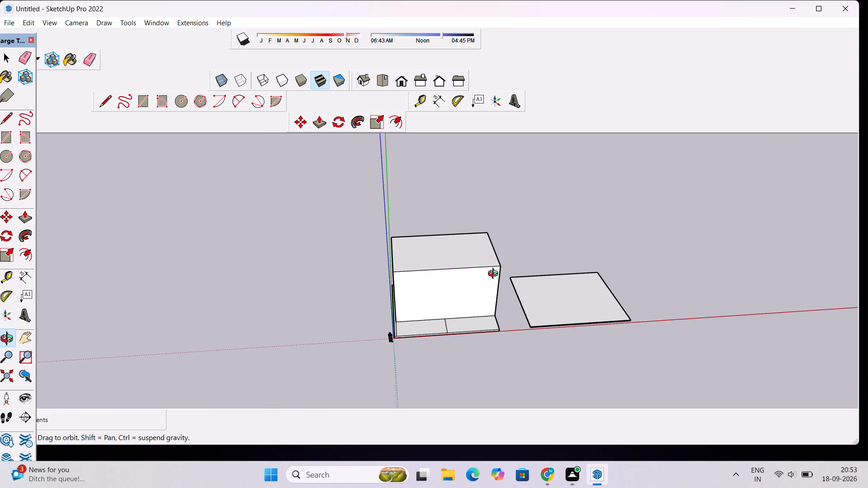
left_click_drag(495, 275, 486, 251)
scroll(484, 242, "down", 4)
left_click_drag(473, 277, 477, 256, "shift")
left_click_drag(478, 254, 474, 264)
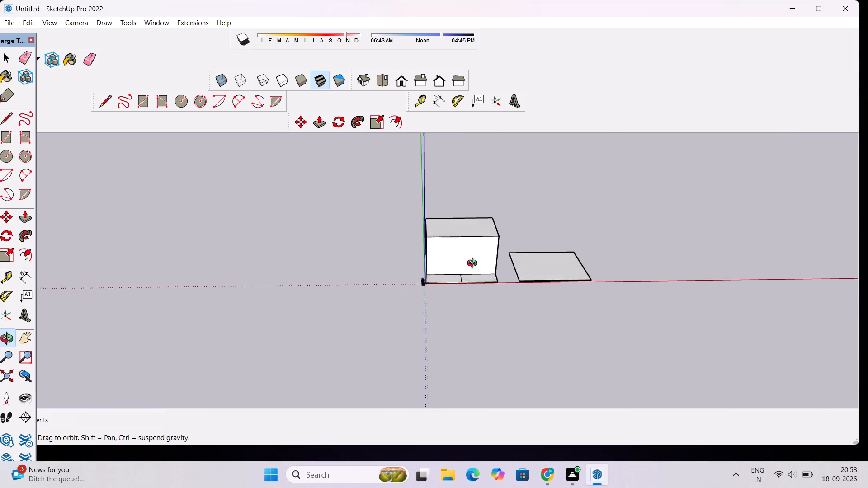
left_click_drag(474, 264, 468, 278)
scroll(474, 271, "up", 4)
left_click_drag(476, 248, 436, 259, "ctrl")
left_click_drag(434, 261, 457, 260)
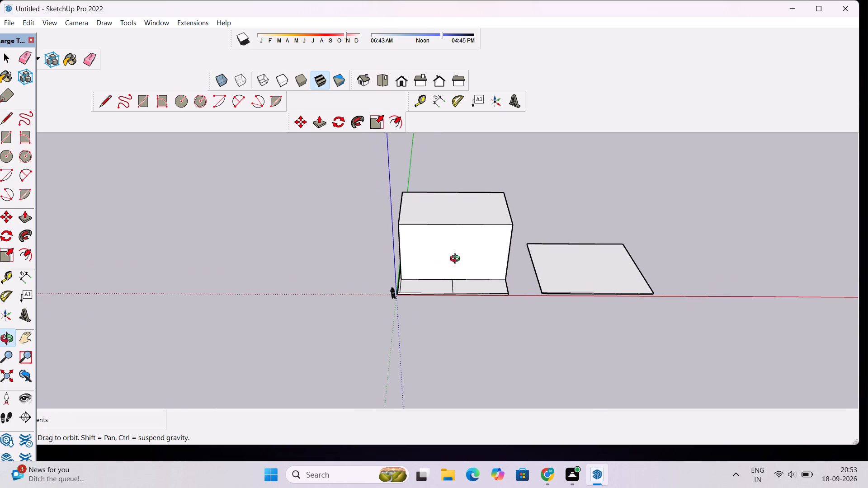
left_click_drag(457, 260, 457, 259)
left_click_drag(459, 254, 415, 298, "shift")
scroll(427, 294, "up", 4)
left_click_drag(444, 291, 441, 289)
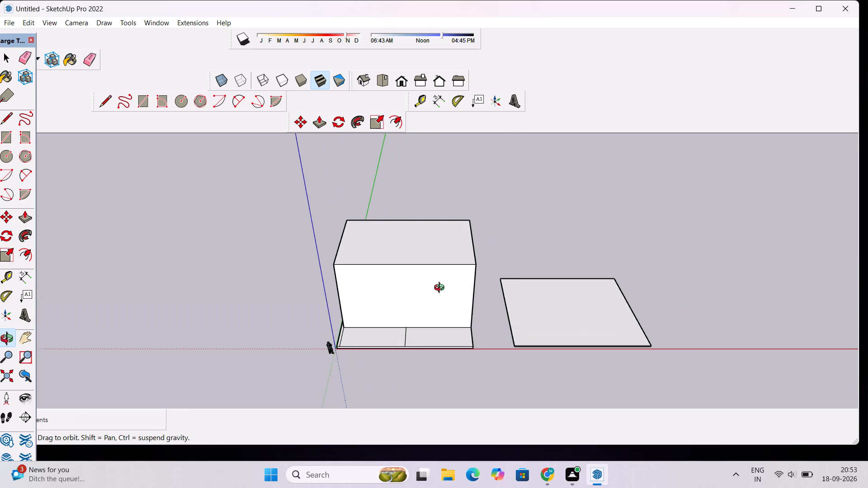
left_click_drag(441, 289, 385, 251)
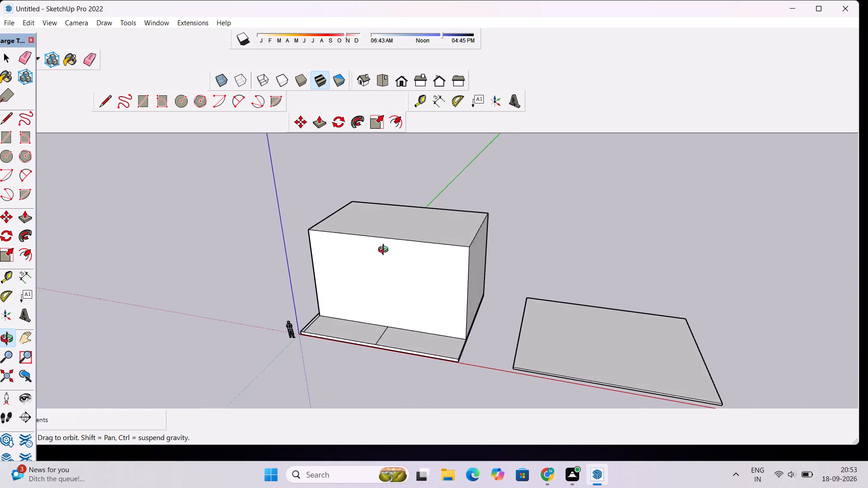
left_click_drag(385, 251, 435, 257)
scroll(435, 257, "down", 4)
left_click_drag(435, 257, 441, 280)
scroll(441, 280, "up", 4)
left_click_drag(432, 290, 452, 219, "shift")
scroll(452, 218, "down", 4)
left_click_drag(434, 274, 443, 185)
scroll(444, 181, "up", 3)
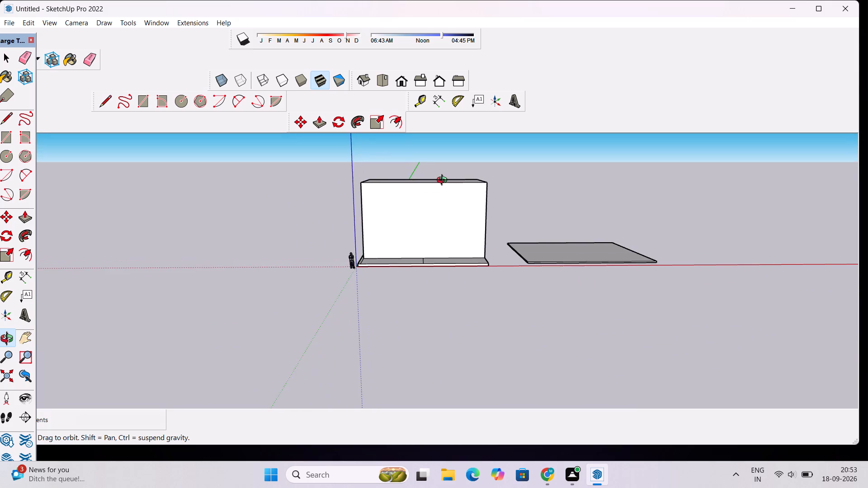
left_click_drag(444, 181, 431, 207, "shift")
left_click_drag(429, 221, 430, 245)
double_click(430, 245)
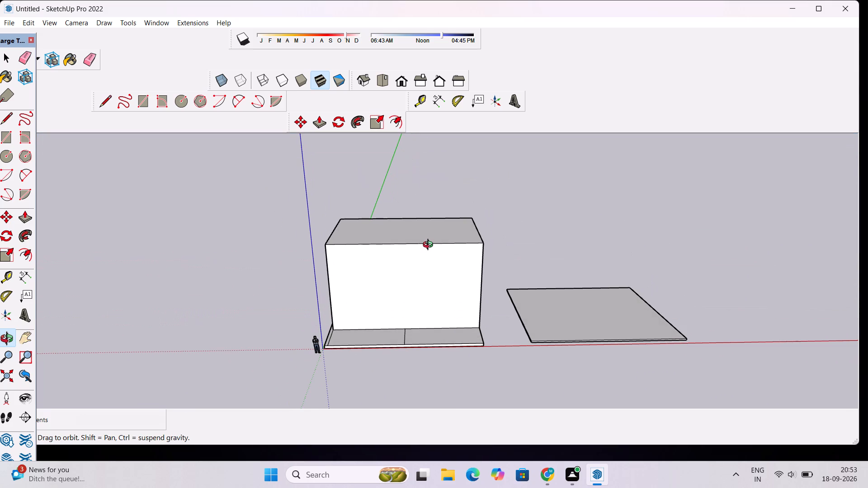
left_click_drag(430, 246, 449, 246)
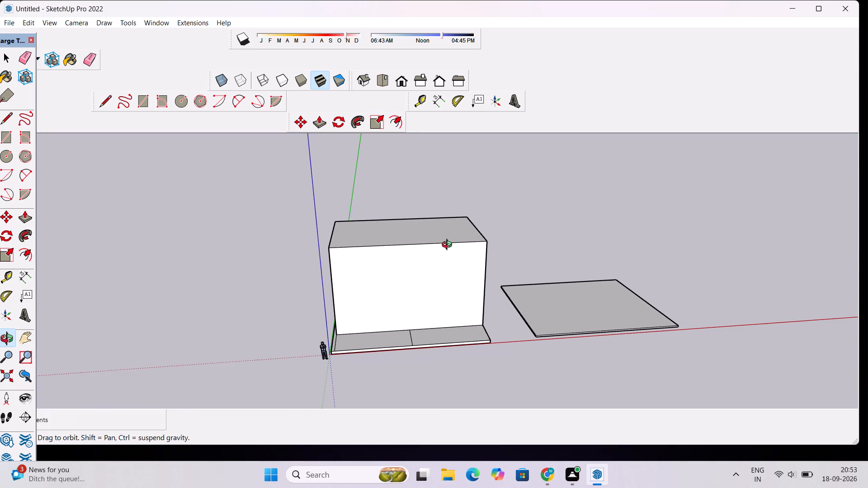
left_click_drag(449, 246, 492, 266)
left_click_drag(492, 266, 445, 236)
Select all the connected geometry of the separate slab and make it a group.
key("space")
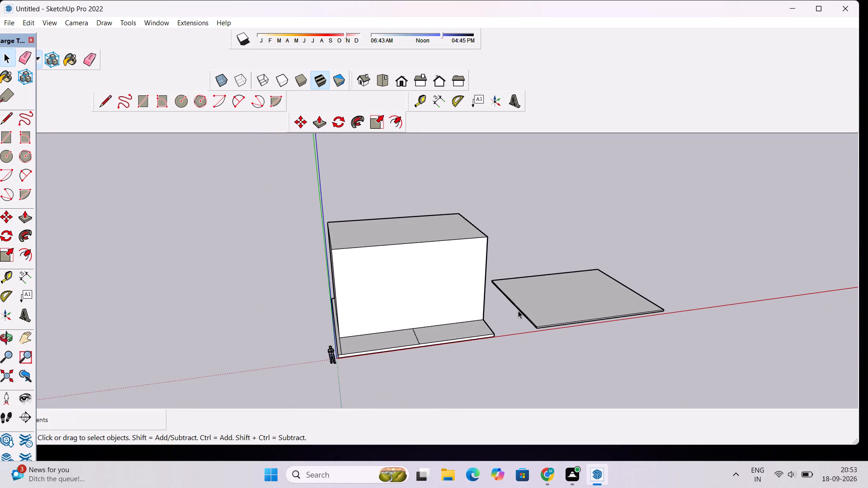
triple_click(546, 305)
right_click(546, 305)
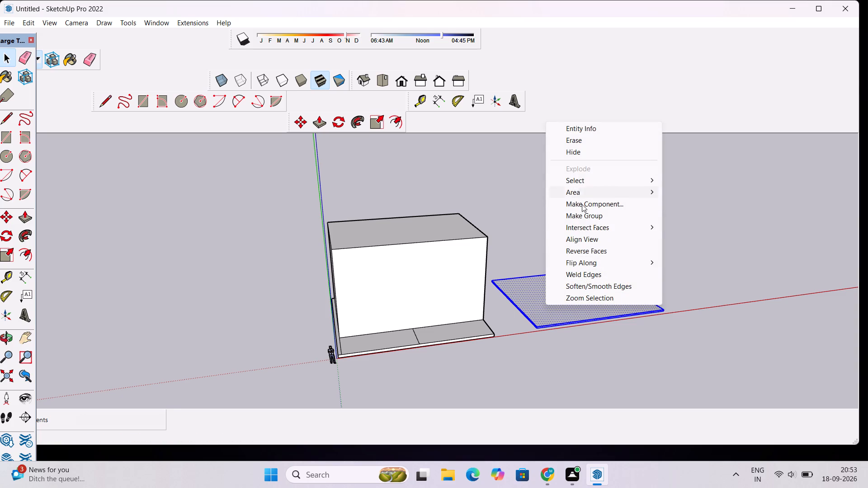
left_click(585, 220)
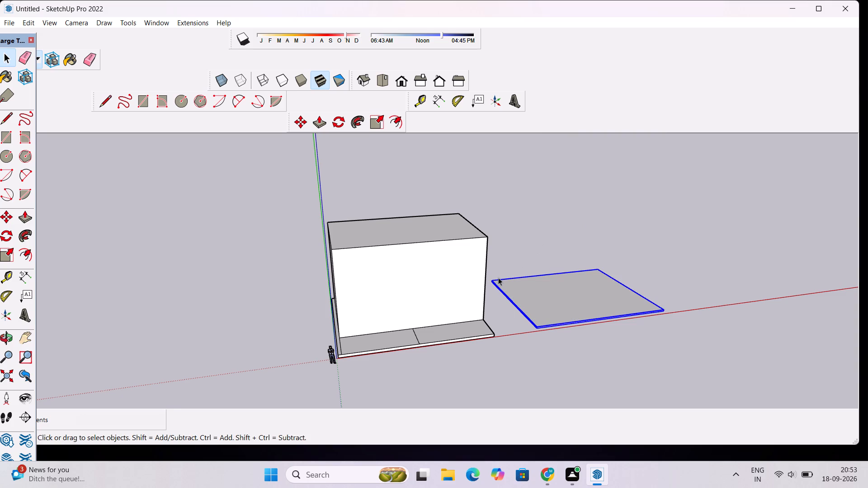
Copy the slab group by its rear bottom corner nearest the block onto the block's top rear corner on the green-axis side.
key("m")
scroll(498, 278, "up", 6)
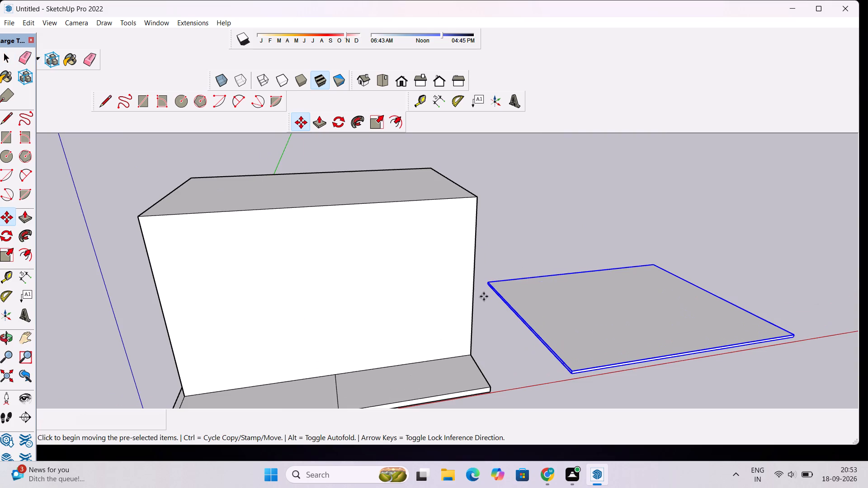
scroll(484, 296, "up", 19)
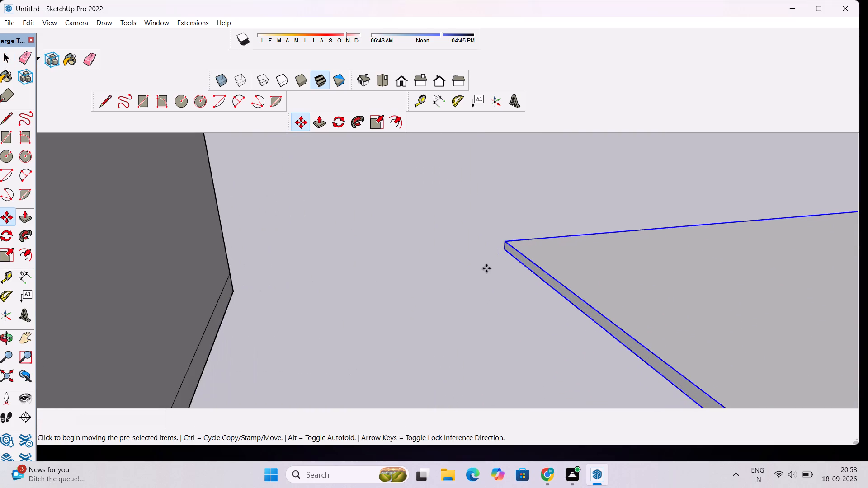
scroll(486, 268, "up", 3)
left_click(507, 244)
scroll(463, 239, "down", 10)
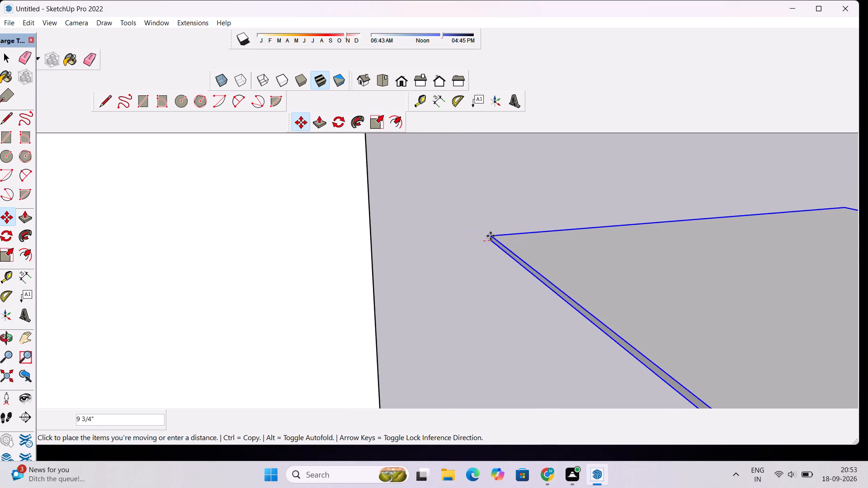
scroll(491, 236, "down", 18)
scroll(404, 191, "up", 2)
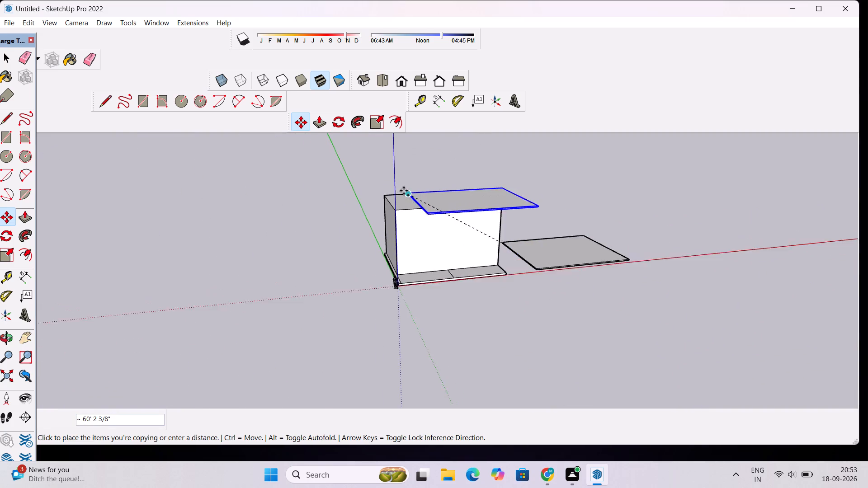
scroll(404, 191, "up", 14)
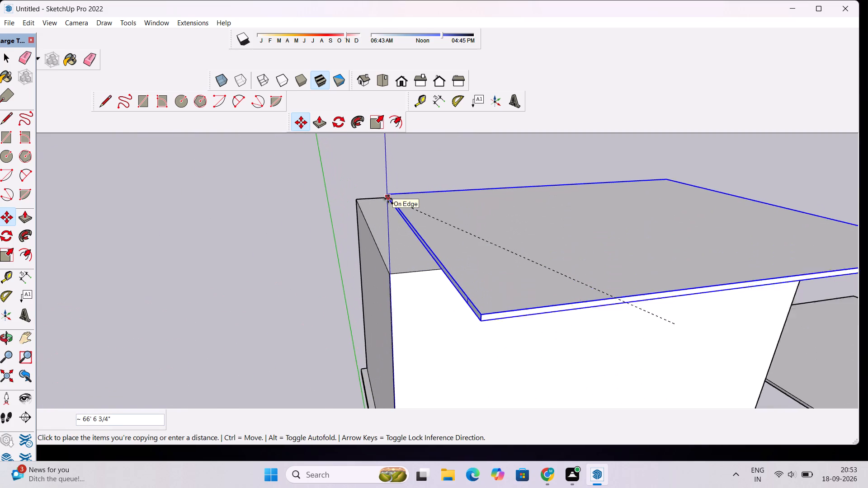
scroll(388, 199, "up", 10)
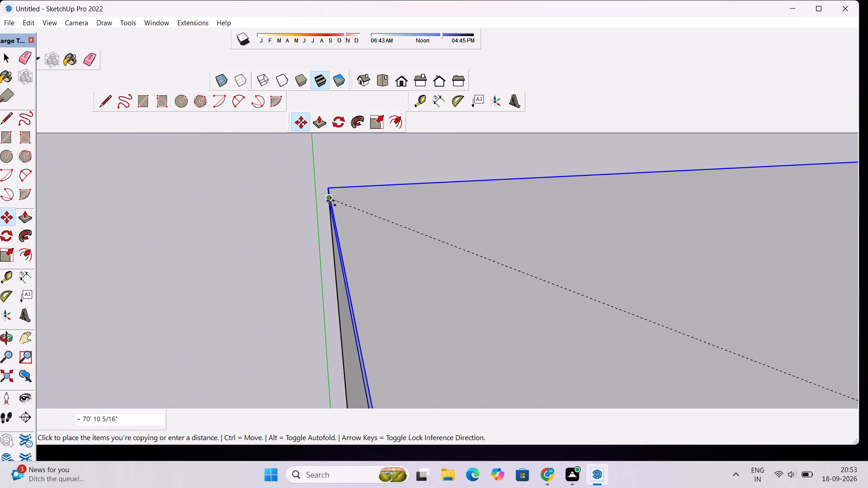
scroll(330, 201, "up", 5)
left_click(329, 197)
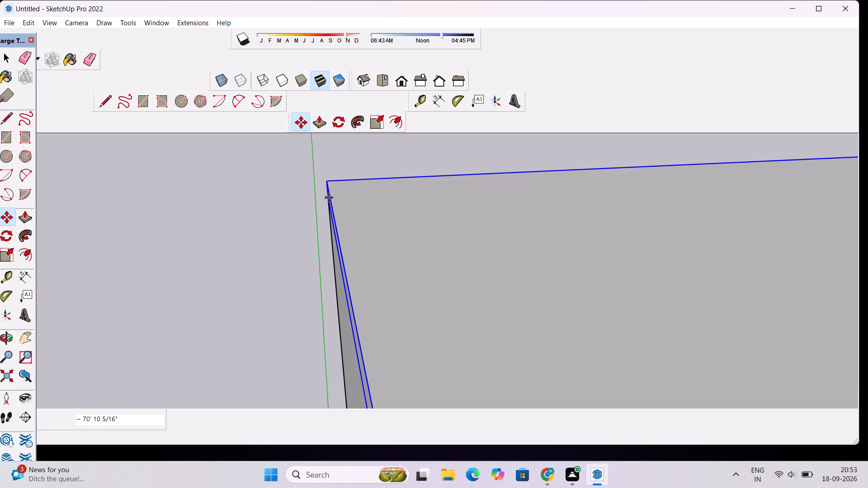
Explode the copied slab group on top of the block.
key("o")
scroll(329, 197, "down", 20)
scroll(328, 197, "up", 1)
scroll(328, 197, "down", 9)
left_click_drag(289, 231, 355, 229)
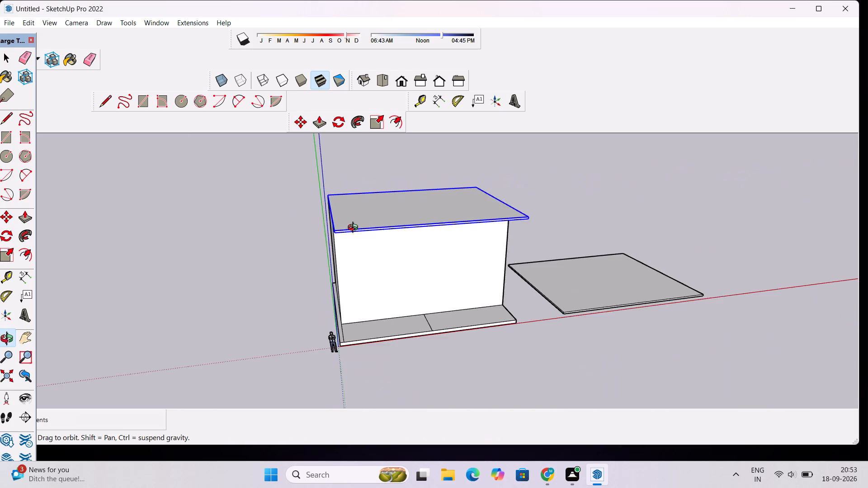
left_click_drag(355, 229, 613, 222)
left_click_drag(439, 257, 479, 257)
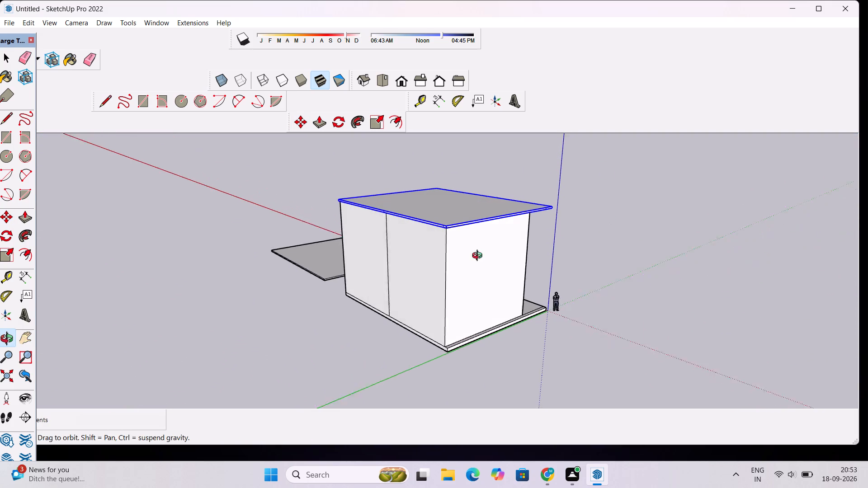
left_click_drag(479, 257, 488, 257)
key("space")
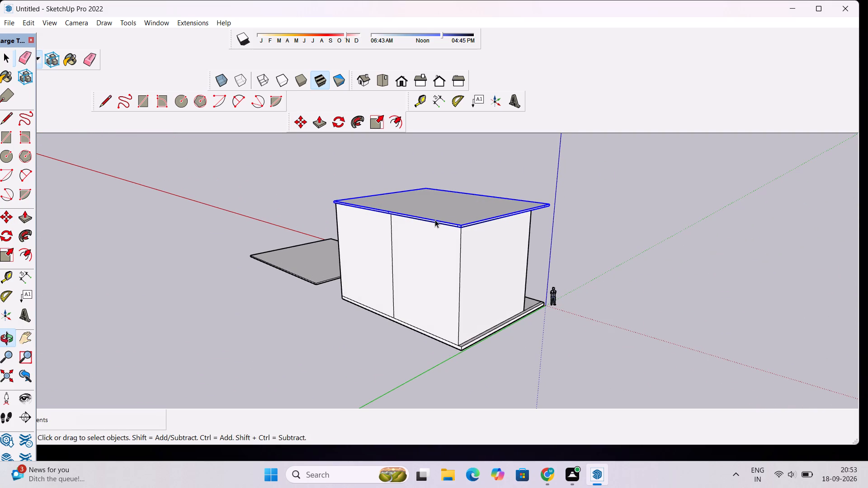
right_click(435, 220)
left_click(470, 291)
left_click(610, 222)
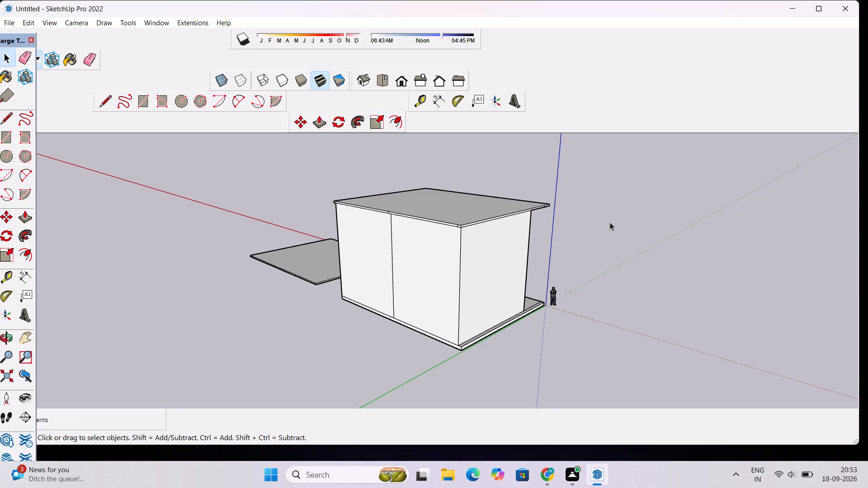
Erase the short seam on the roof slab's rear edge face and the vertical dividing line on the rear wall below.
scroll(493, 233, "up", 7)
key("e")
scroll(418, 209, "up", 4)
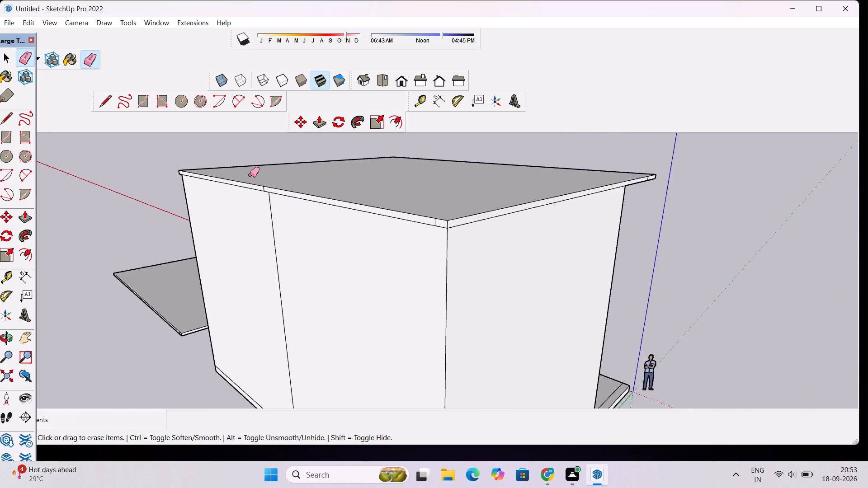
scroll(250, 175, "up", 8)
scroll(252, 183, "down", 4)
key("o")
left_click_drag(342, 302, 340, 300)
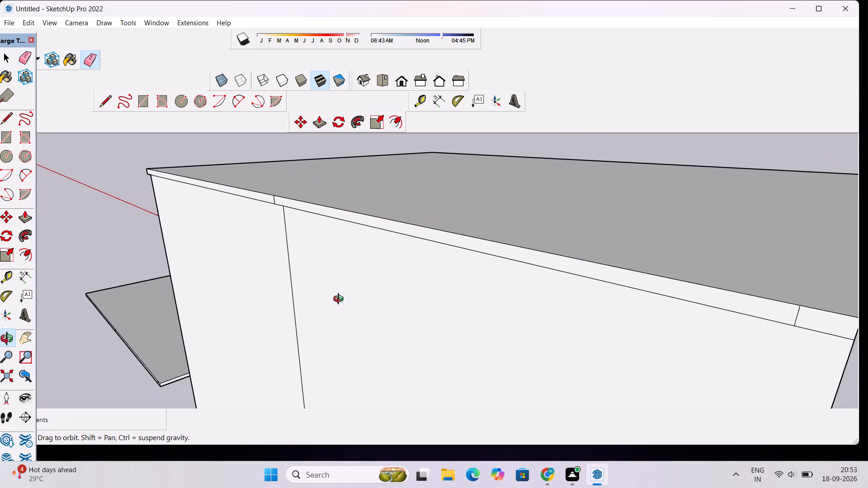
left_click_drag(340, 300, 360, 289)
key("e")
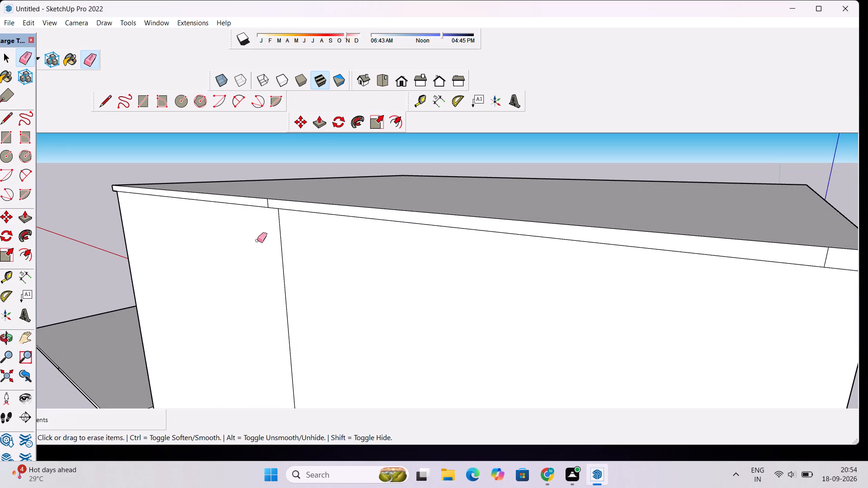
scroll(261, 204, "up", 5)
left_click(270, 200)
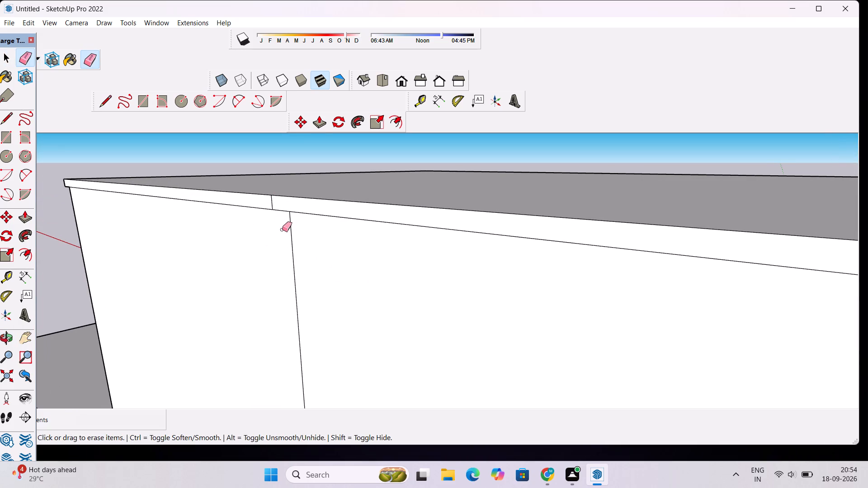
left_click(273, 206)
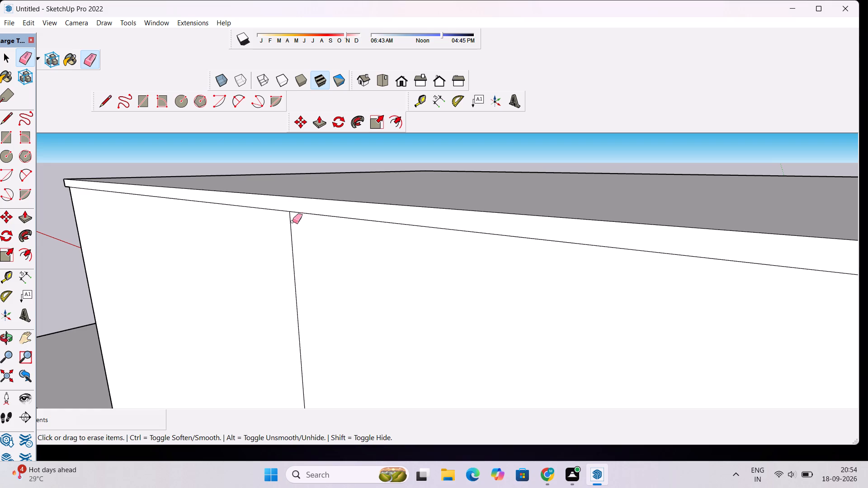
left_click(288, 225)
left_click_drag(289, 227, 292, 232)
scroll(230, 206, "down", 10)
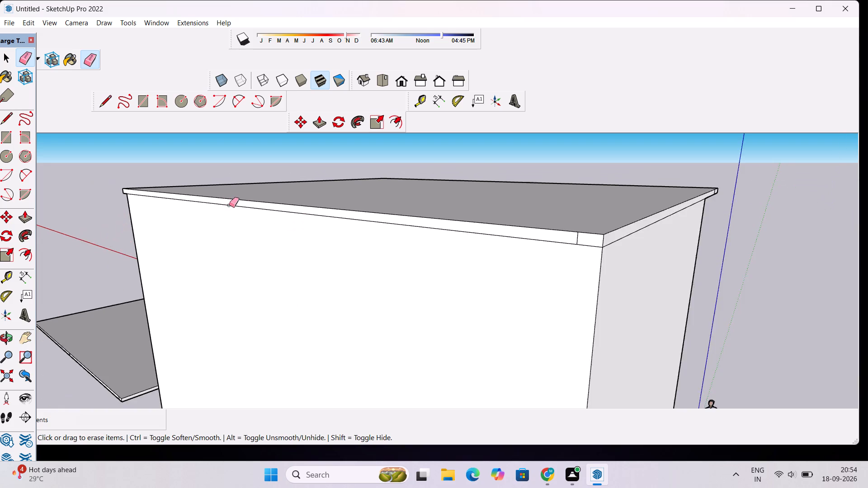
Erase the remaining short vertical seams near the corners of the roof slab's edge faces.
scroll(229, 205, "down", 3)
scroll(478, 218, "up", 6)
scroll(326, 223, "up", 5)
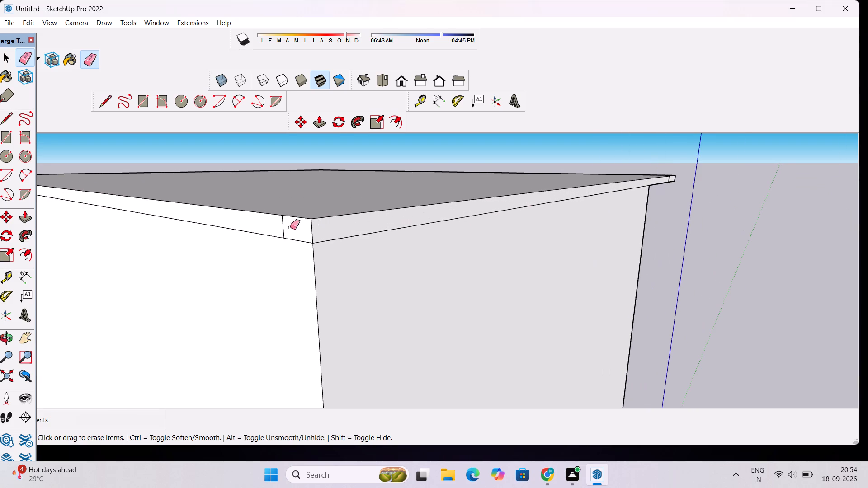
left_click(283, 228)
scroll(283, 228, "down", 4)
scroll(627, 184, "up", 2)
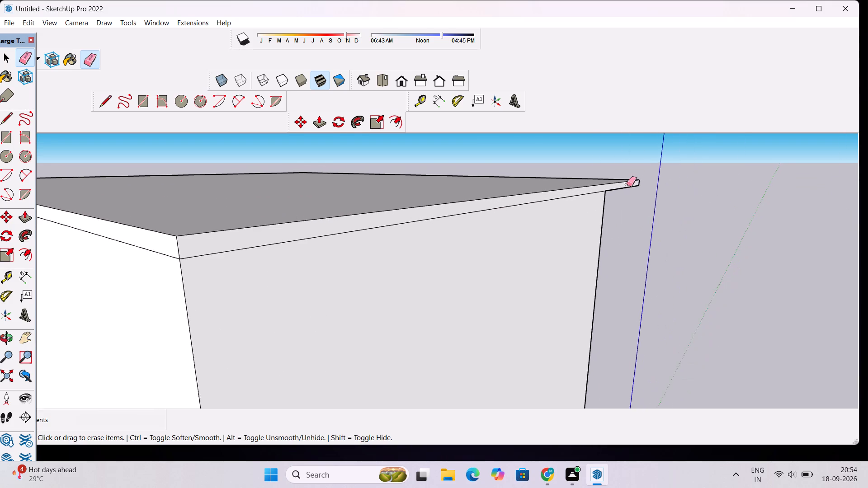
scroll(627, 184, "up", 12)
left_click_drag(543, 221, 521, 233)
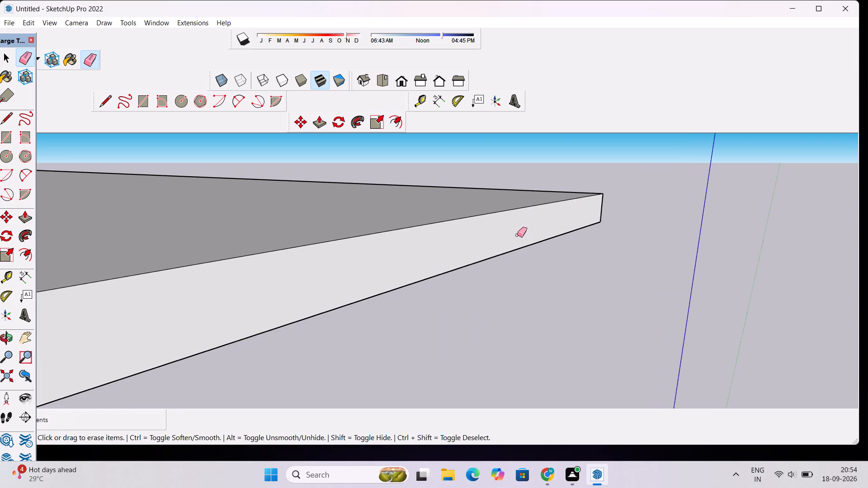
Examine the roofed block from all sides, checking the roof slab's edges and overhang against the base slab.
key("o")
left_click_drag(694, 234, 497, 267)
scroll(486, 269, "down", 6)
left_click_drag(649, 287, 508, 249)
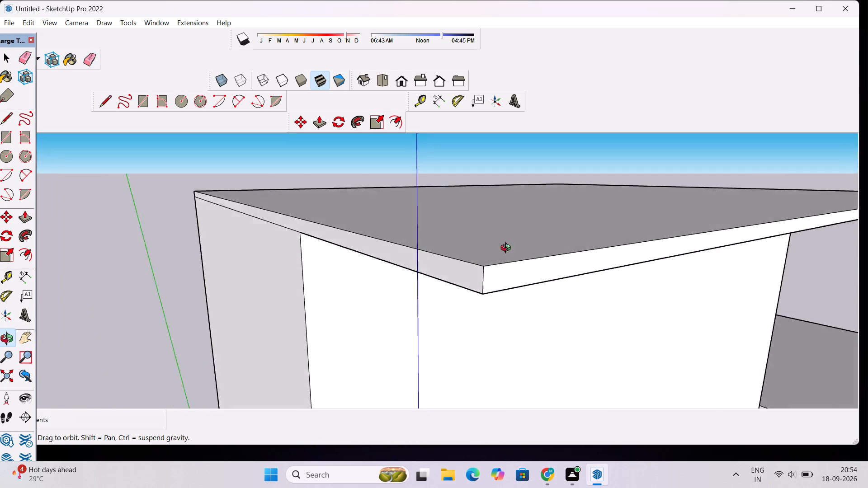
left_click_drag(508, 249, 463, 237)
scroll(463, 237, "down", 9)
left_click_drag(593, 259, 460, 224, "shift")
scroll(460, 223, "down", 5)
left_click_drag(502, 227, 494, 245)
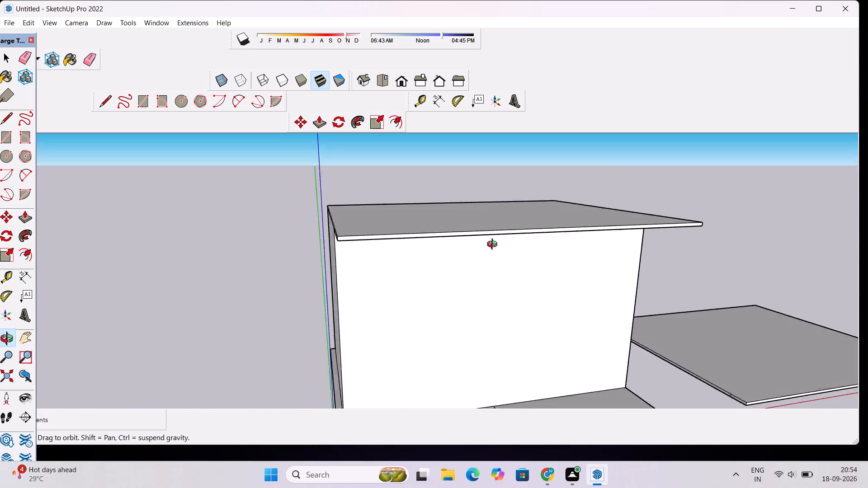
left_click_drag(494, 245, 438, 243)
scroll(481, 201, "down", 7)
left_click_drag(460, 225, 377, 286)
scroll(375, 286, "up", 4)
left_click_drag(373, 286, 452, 291)
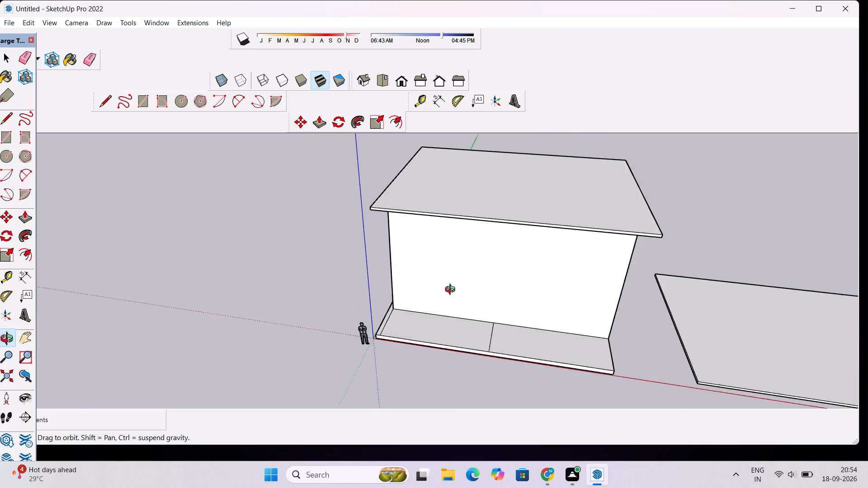
left_click_drag(452, 291, 579, 286)
scroll(605, 273, "down", 5)
left_click_drag(471, 313, 605, 316, "shift")
scroll(602, 313, "down", 1)
left_click_drag(601, 313, 601, 402)
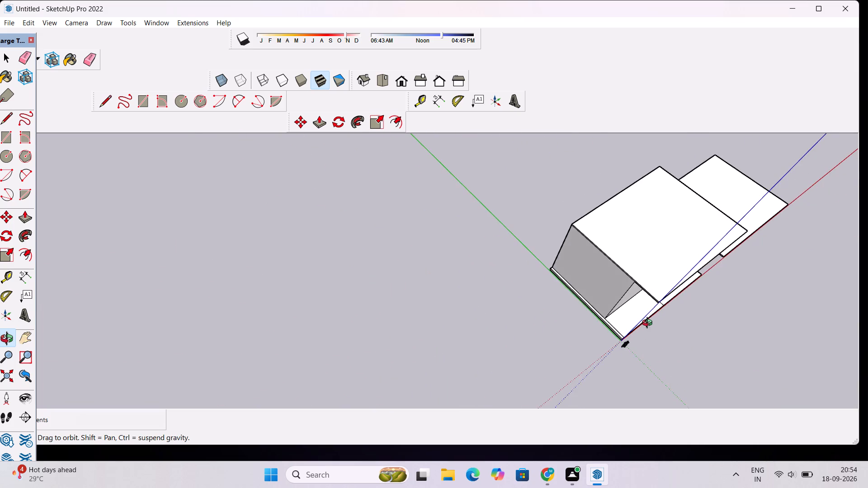
Push/Pull the base slab's side face along the green axis outward by 1'.
scroll(649, 324, "up", 13)
left_click_drag(599, 319, 561, 331, "shift")
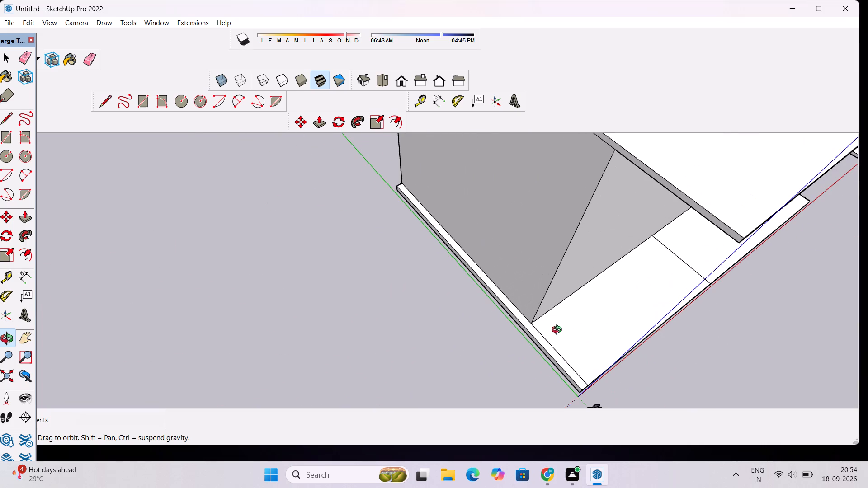
scroll(559, 331, "up", 2)
left_click_drag(558, 330, 547, 345, "shift")
scroll(547, 345, "down", 3)
left_click_drag(555, 343, 524, 344, "shift")
left_click_drag(535, 353, 526, 352)
left_click(526, 352)
left_click_drag(520, 348, 449, 325)
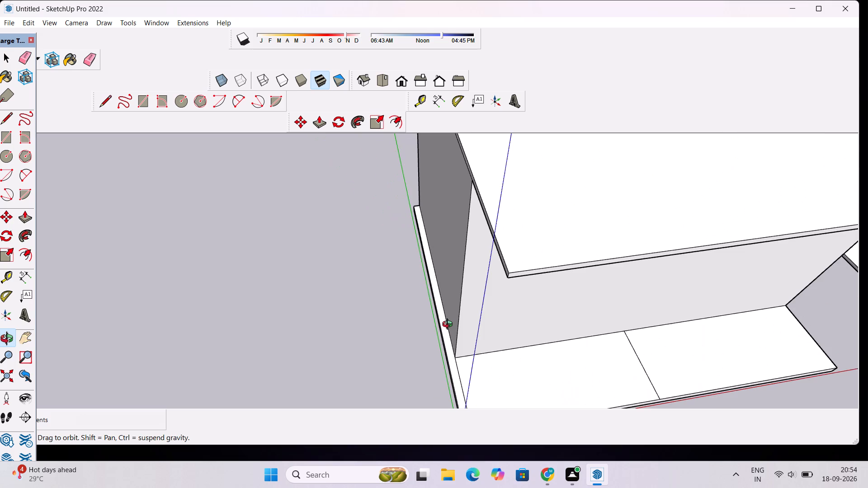
left_click_drag(468, 375, 477, 320, "shift")
scroll(487, 305, "down", 4)
left_click_drag(498, 310, 587, 312)
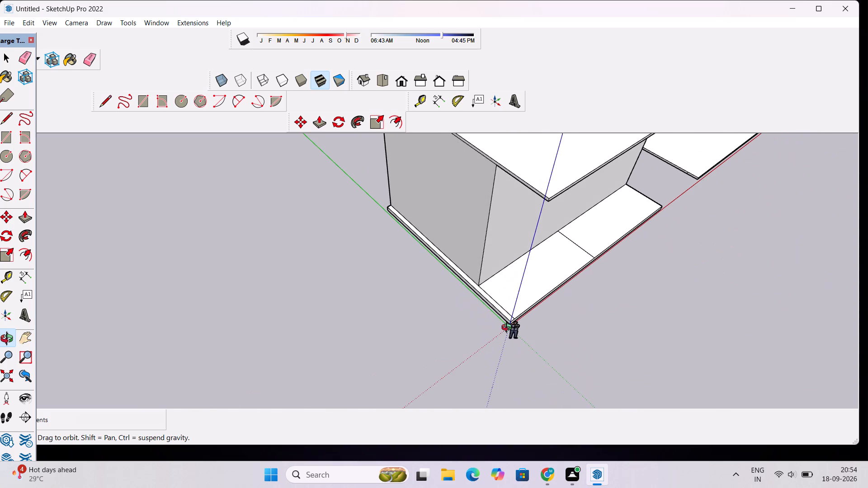
left_click_drag(509, 328, 558, 334)
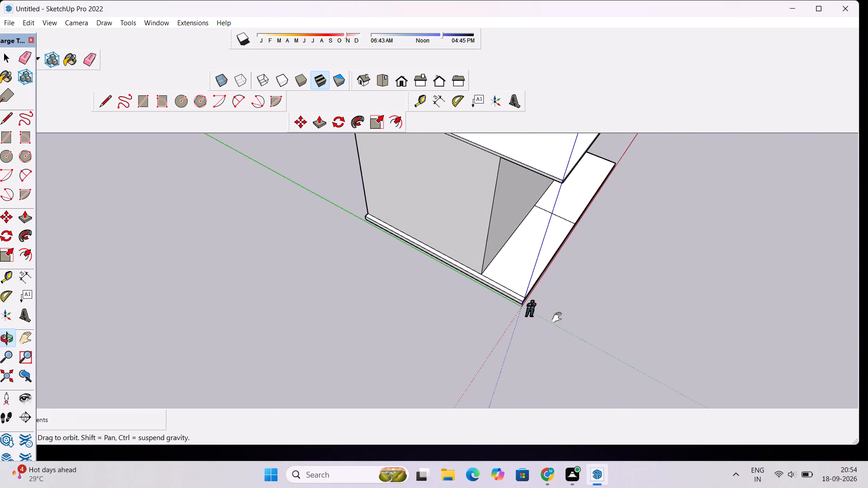
left_click_drag(559, 318, 543, 324, "shift")
left_click_drag(512, 320, 515, 344, "shift")
left_click_drag(462, 325, 468, 327, "shift")
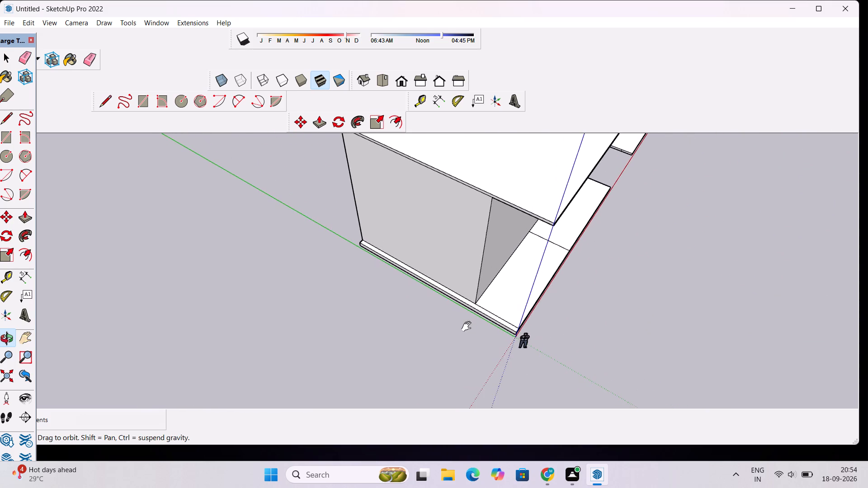
left_click_drag(468, 327, 507, 268)
scroll(485, 291, "up", 6)
key("p")
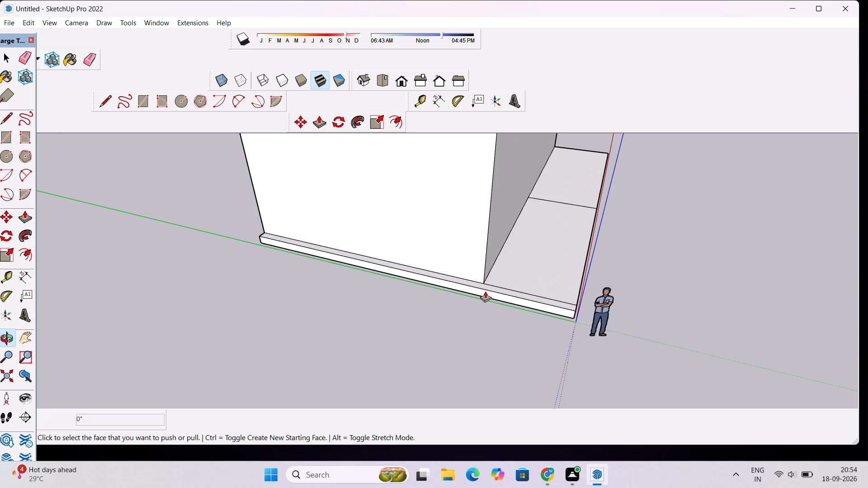
left_click(489, 294)
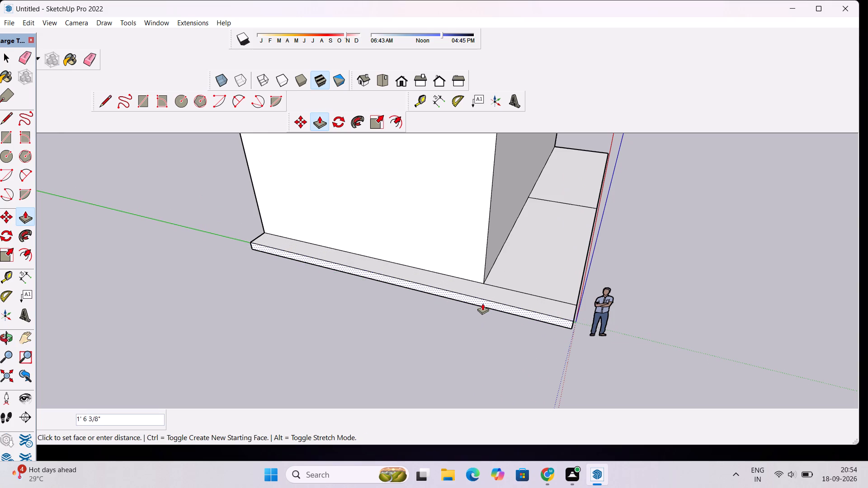
type("1'")
key("Return")
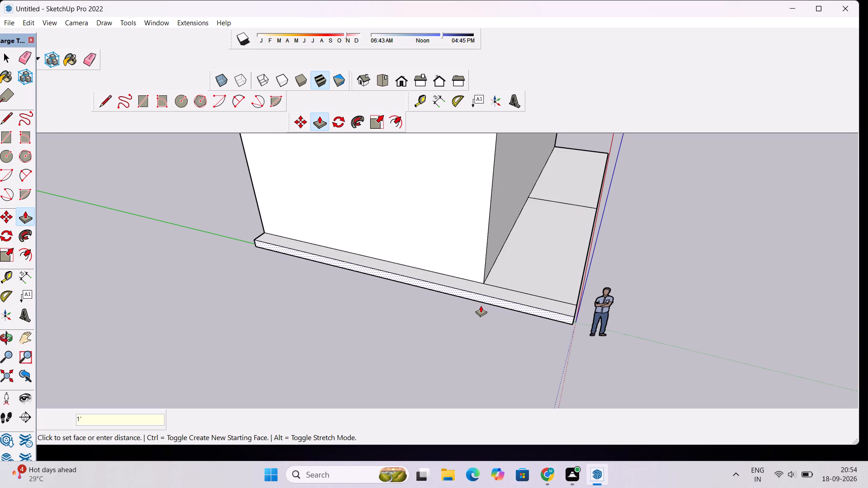
Pull the narrow base strip along the green axis up 30' 6" to the roof slab's top edge, forming a side wall.
left_click(486, 287)
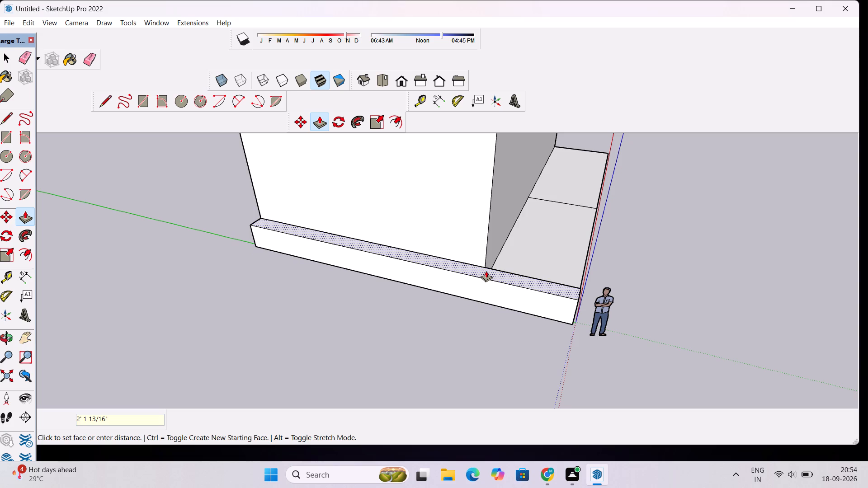
scroll(486, 271, "down", 9)
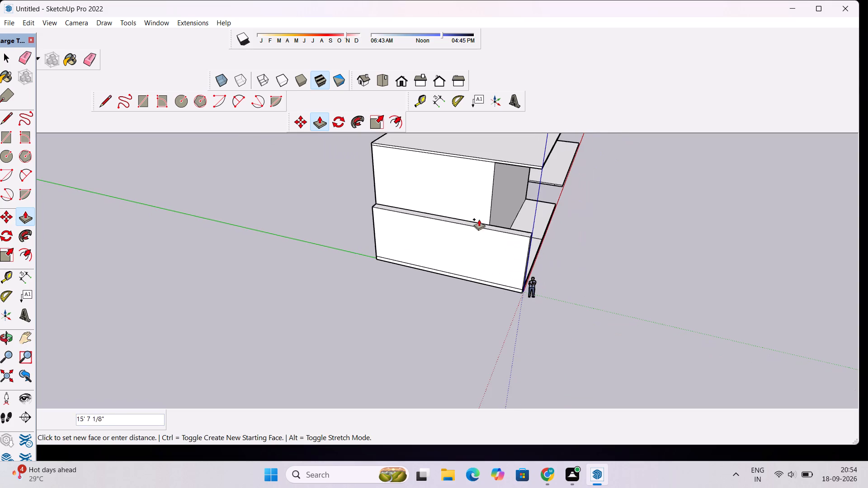
scroll(534, 166, "up", 11)
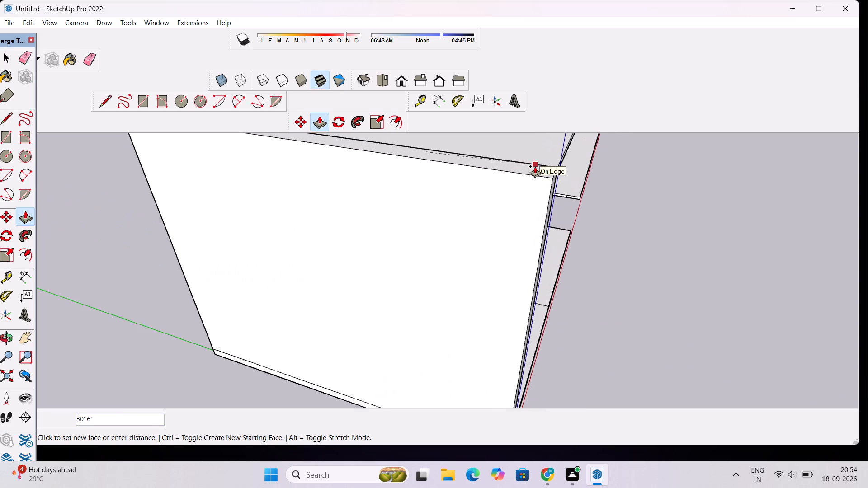
left_click(535, 166)
Examine the new side wall and the open front, then the opposite end of the building.
key("o")
left_click_drag(575, 184, 542, 195)
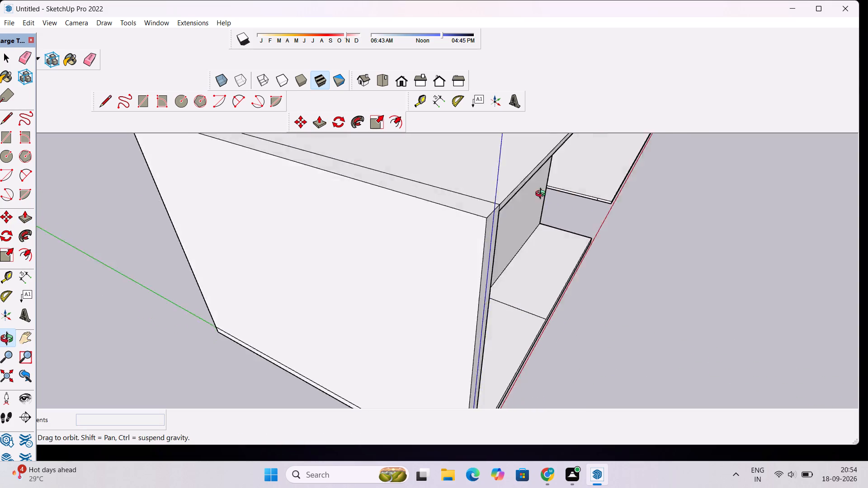
left_click_drag(542, 195, 455, 189)
scroll(454, 188, "down", 5)
left_click_drag(510, 223, 409, 191)
scroll(399, 188, "up", 2)
scroll(398, 190, "down", 3)
left_click_drag(406, 194, 466, 232, "shift")
scroll(437, 219, "up", 3)
left_click_drag(437, 223, 441, 213)
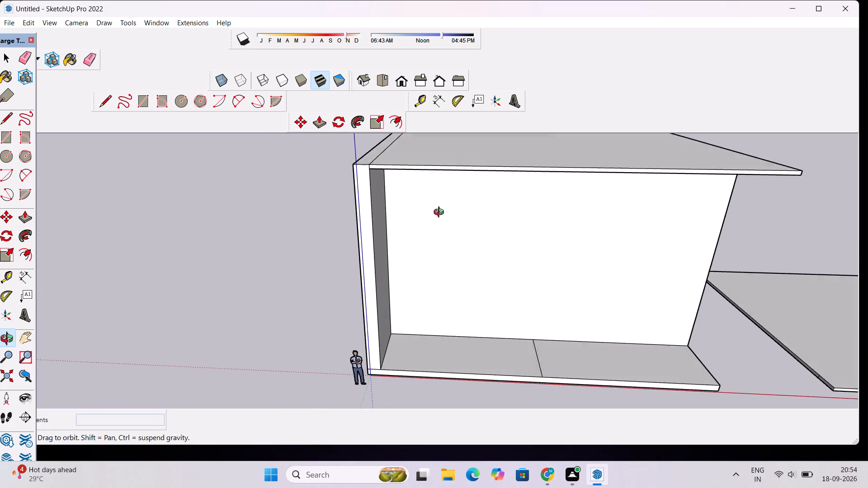
left_click_drag(441, 213, 444, 202)
scroll(448, 199, "down", 2)
left_click_drag(460, 198, 471, 223)
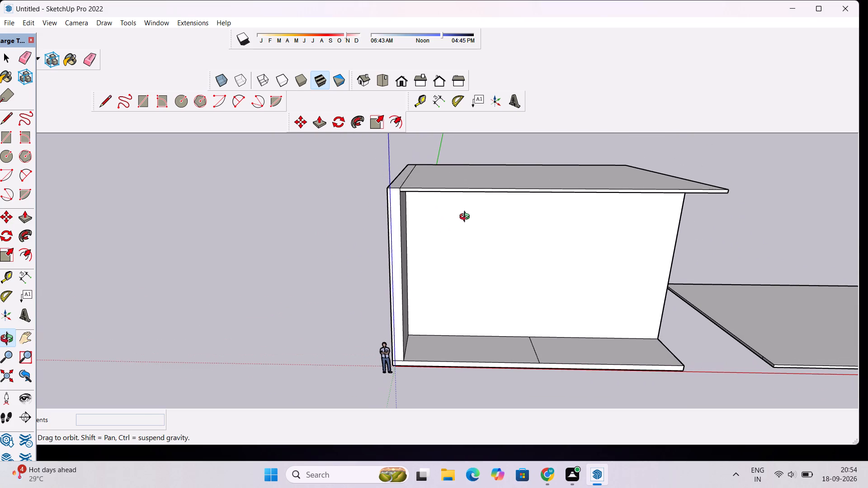
left_click_drag(509, 232, 454, 231, "shift")
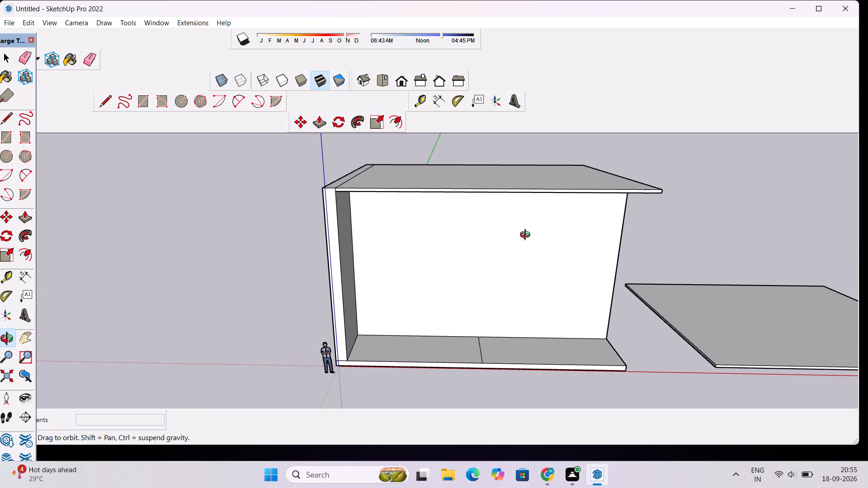
left_click_drag(515, 239, 536, 247)
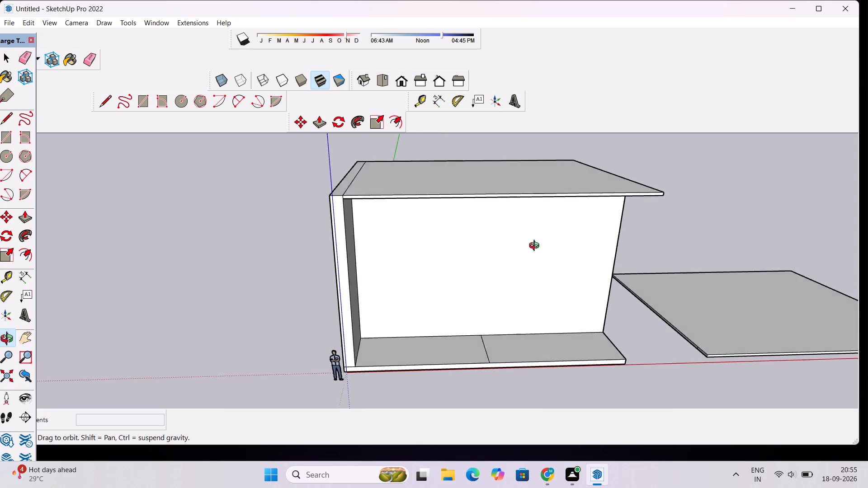
left_click_drag(536, 247, 503, 291)
scroll(497, 277, "down", 1)
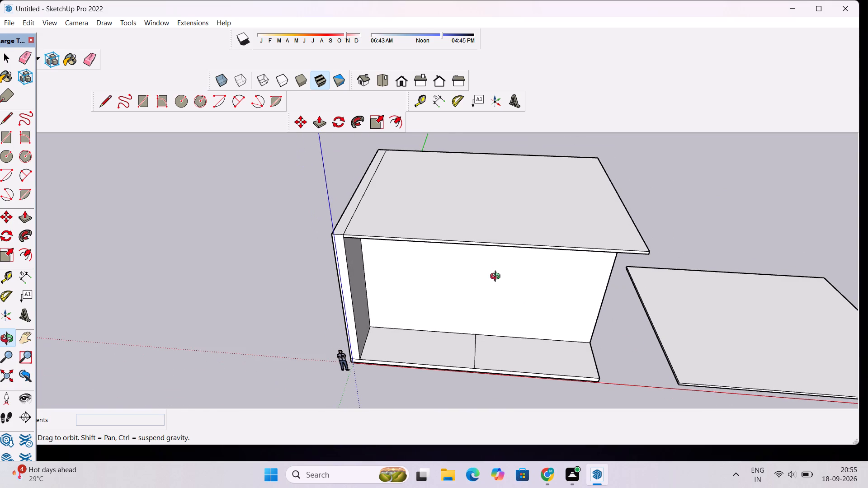
left_click_drag(569, 260, 509, 261, "shift")
left_click_drag(556, 287, 532, 282)
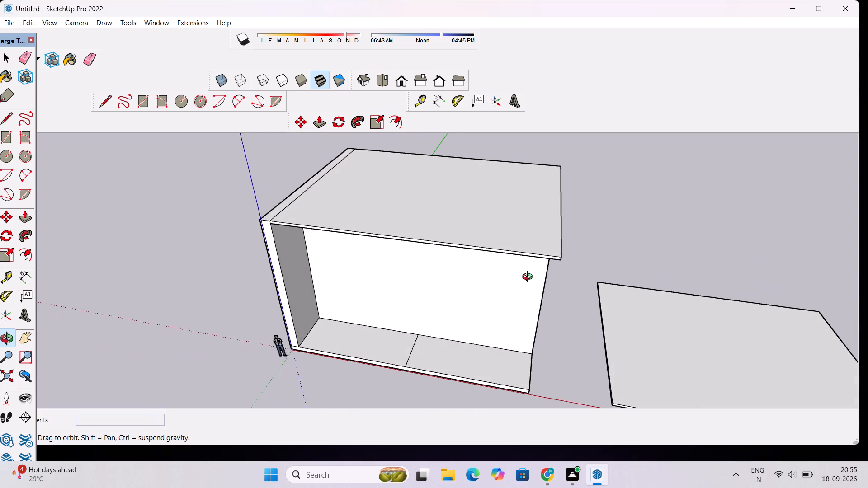
scroll(529, 278, "down", 4)
left_click_drag(545, 287, 472, 267)
scroll(474, 275, "down", 4)
left_click_drag(543, 327, 514, 319, "shift")
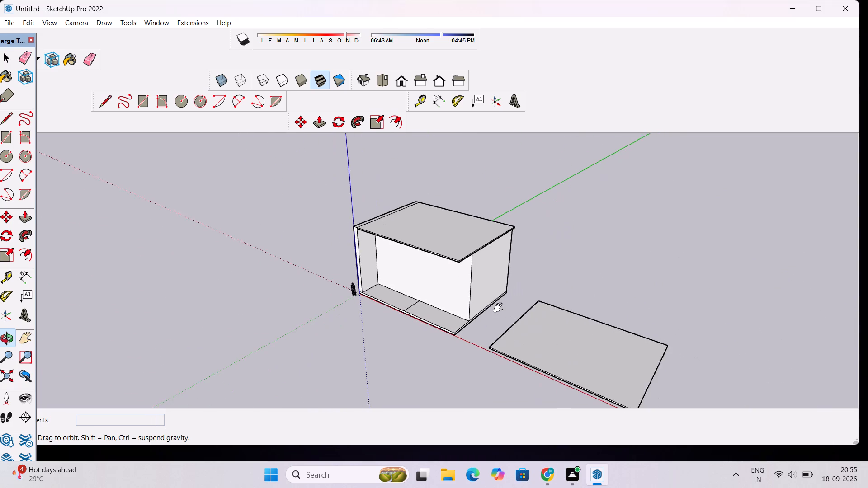
Push/Pull the base slab's end face opposite the new wall outward by 3', toward the separate slab.
scroll(500, 308, "up", 7, "shift")
left_click_drag(467, 309, 503, 279, "shift")
left_click_drag(505, 288, 519, 307)
scroll(519, 303, "up", 4)
scroll(518, 295, "down", 5)
left_click_drag(517, 293, 465, 270)
left_click(475, 303)
left_click_drag(536, 328, 514, 324)
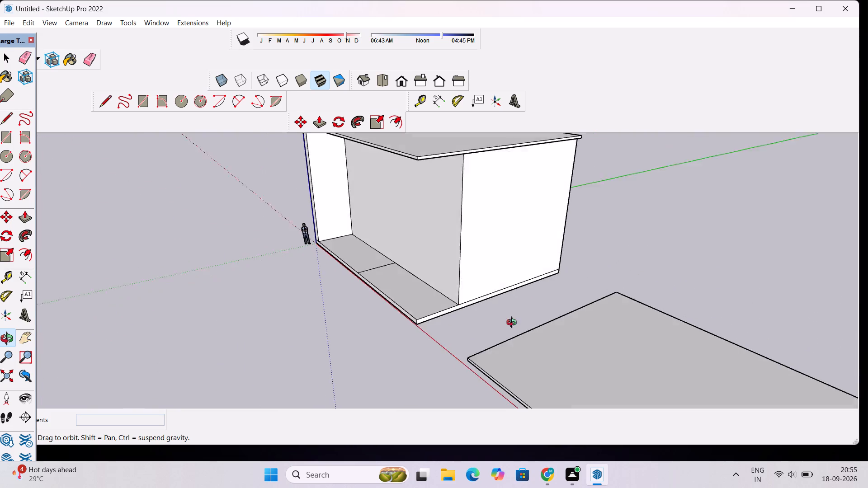
left_click_drag(514, 324, 499, 313)
scroll(491, 307, "up", 2)
left_click_drag(491, 307, 501, 272, "shift")
left_click_drag(501, 272, 496, 308, "shift")
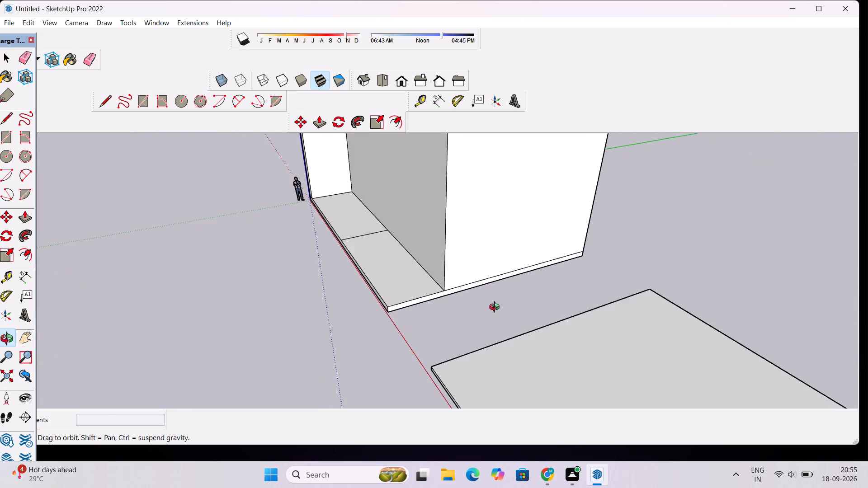
left_click_drag(496, 308, 468, 309, "shift")
left_click_drag(472, 294, 477, 299, "shift")
left_click_drag(481, 308, 473, 300)
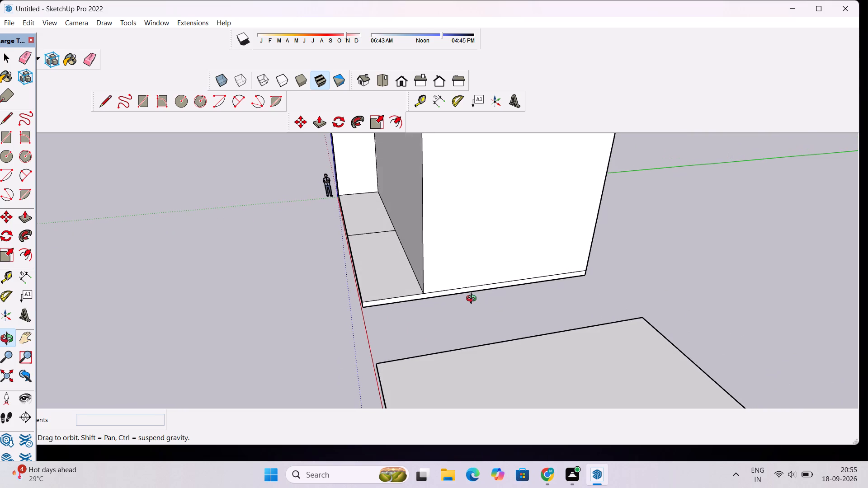
key("p")
left_click(483, 286)
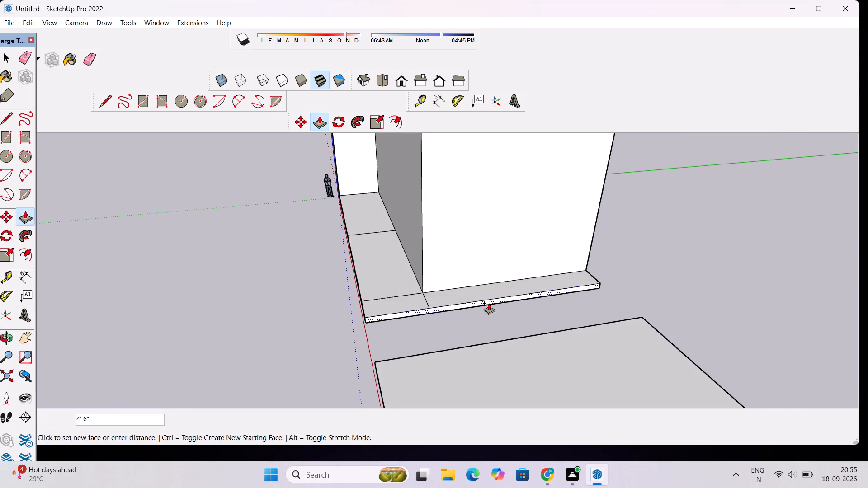
type("3'")
key("Return")
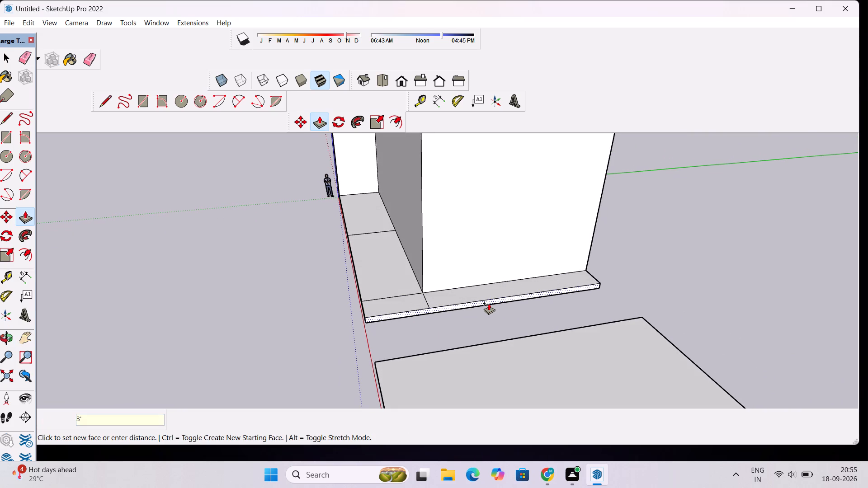
Pull the base strip beside the block's end wall up 30' to the underside of the roof slab.
scroll(489, 303, "down", 3)
scroll(455, 294, "up", 4)
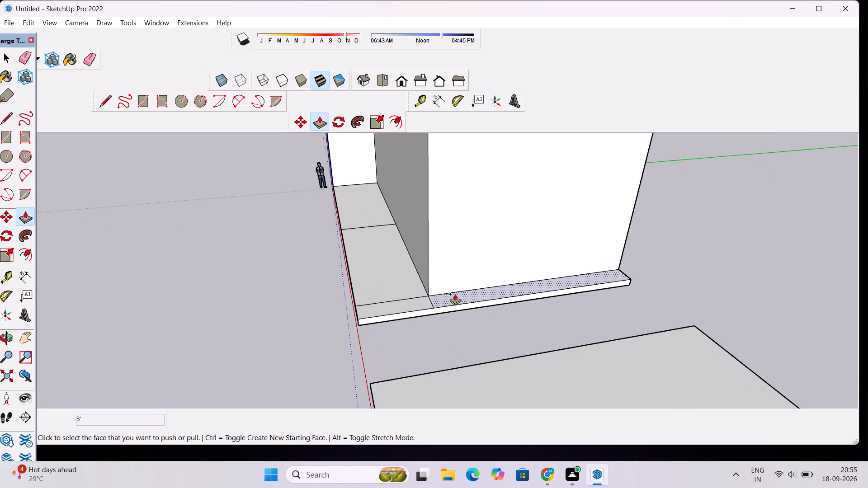
left_click(454, 294)
scroll(452, 287, "down", 7)
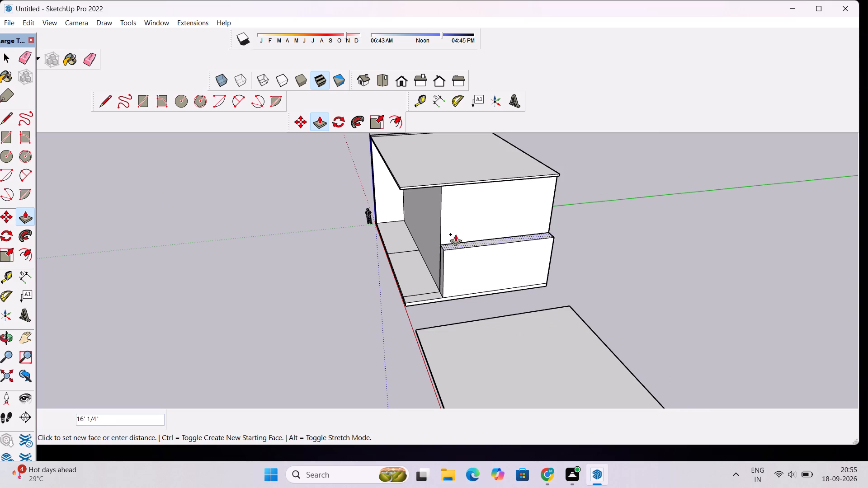
left_click(400, 189)
Raise the top of the new end wall another 6" to match the roof slab's top face.
scroll(494, 169, "up", 9)
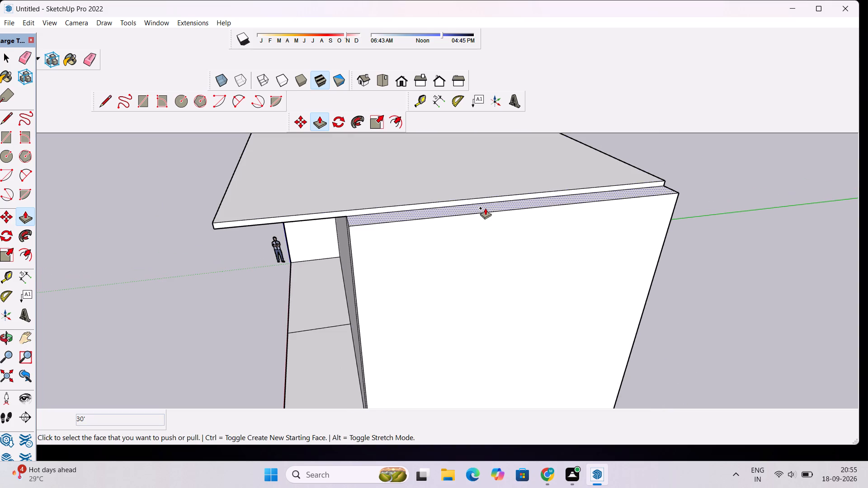
left_click(485, 208)
left_click(324, 212)
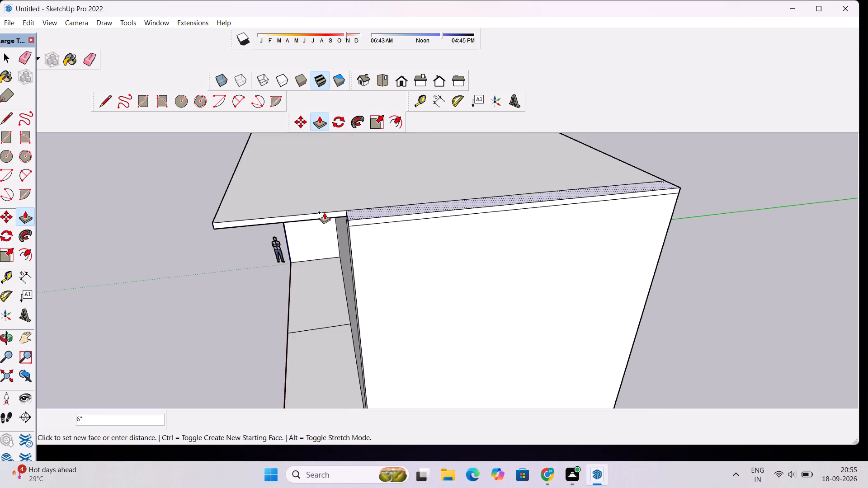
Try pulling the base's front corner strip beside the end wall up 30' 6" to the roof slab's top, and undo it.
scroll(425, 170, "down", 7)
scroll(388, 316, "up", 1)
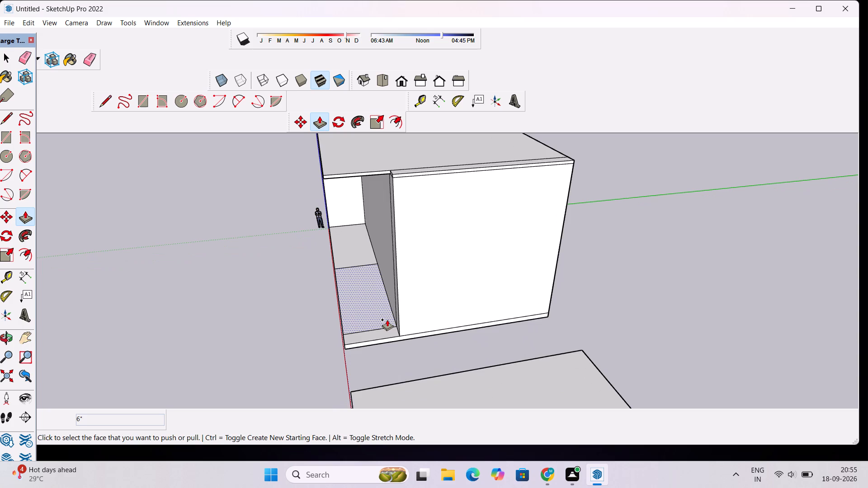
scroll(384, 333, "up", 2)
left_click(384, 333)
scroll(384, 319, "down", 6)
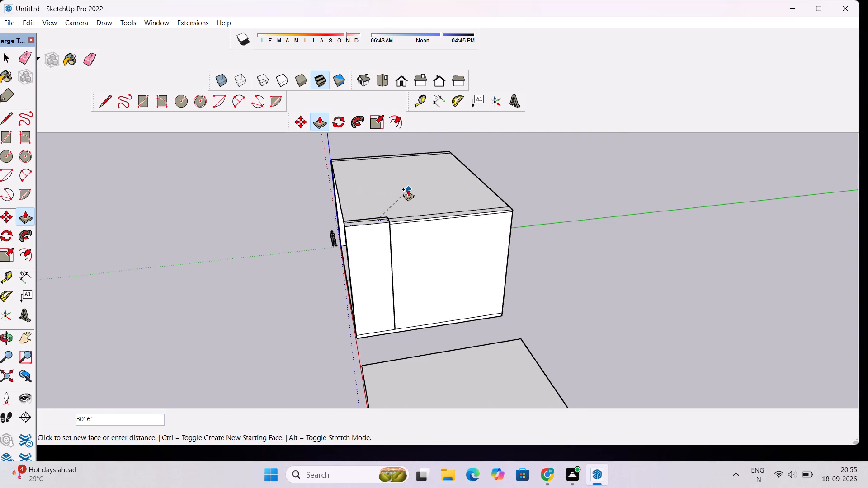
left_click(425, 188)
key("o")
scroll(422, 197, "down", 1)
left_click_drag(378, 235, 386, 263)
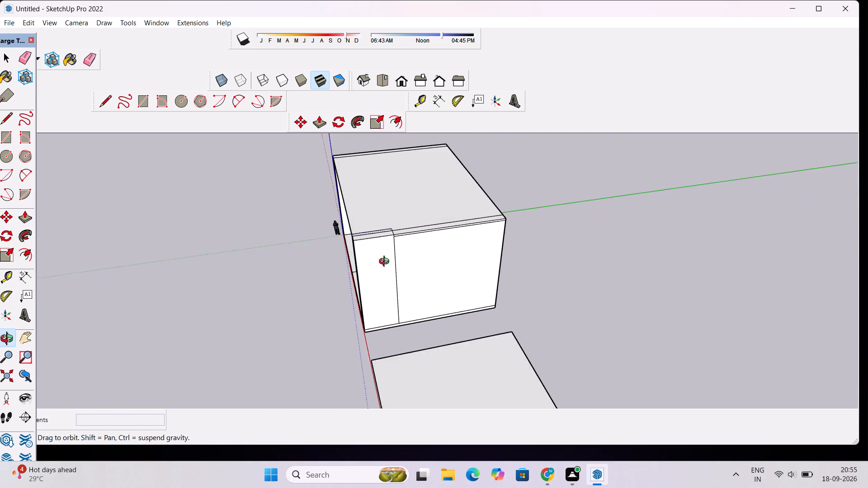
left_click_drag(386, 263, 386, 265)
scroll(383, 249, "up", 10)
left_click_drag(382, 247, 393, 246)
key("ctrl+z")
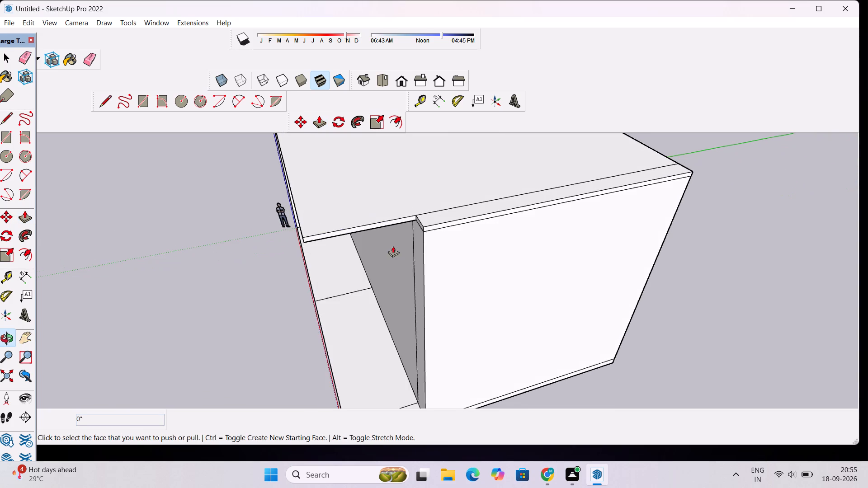
Push/Pull the base's front corner strip beside the end wall up 30', level with the underside of the roof slab.
scroll(405, 215, "down", 7)
scroll(370, 353, "up", 4)
key("p")
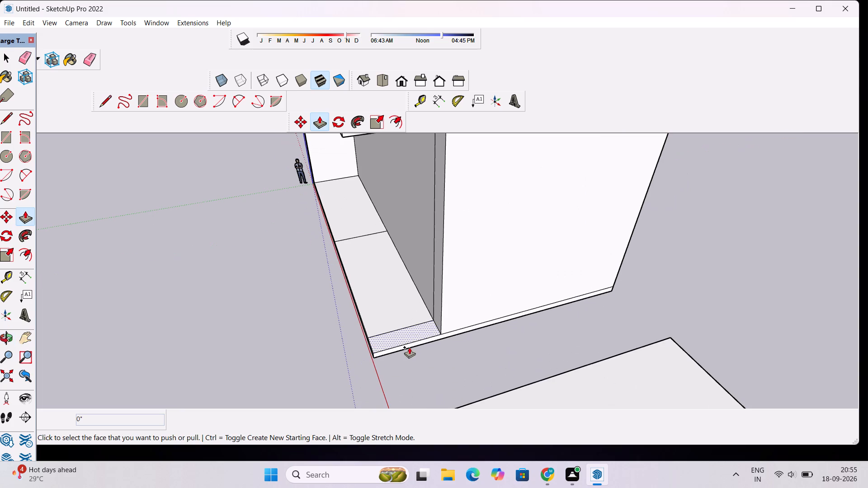
left_click(412, 333)
scroll(412, 319, "down", 4)
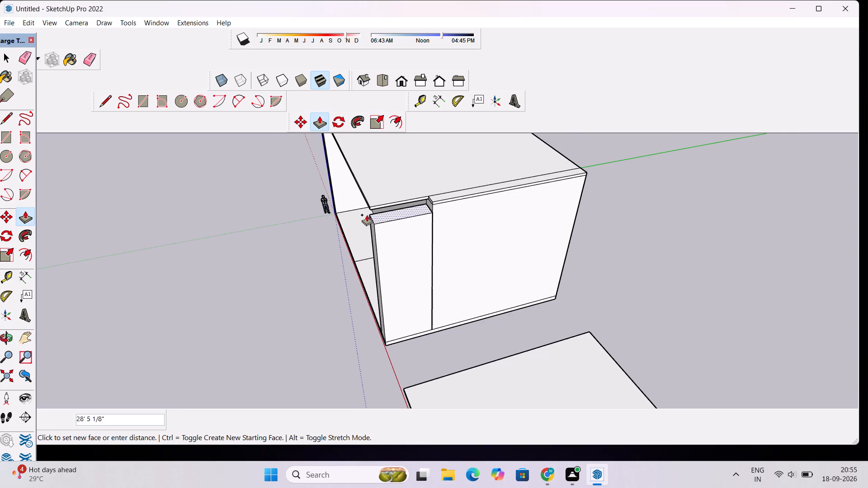
scroll(367, 215, "up", 8)
scroll(367, 215, "down", 3)
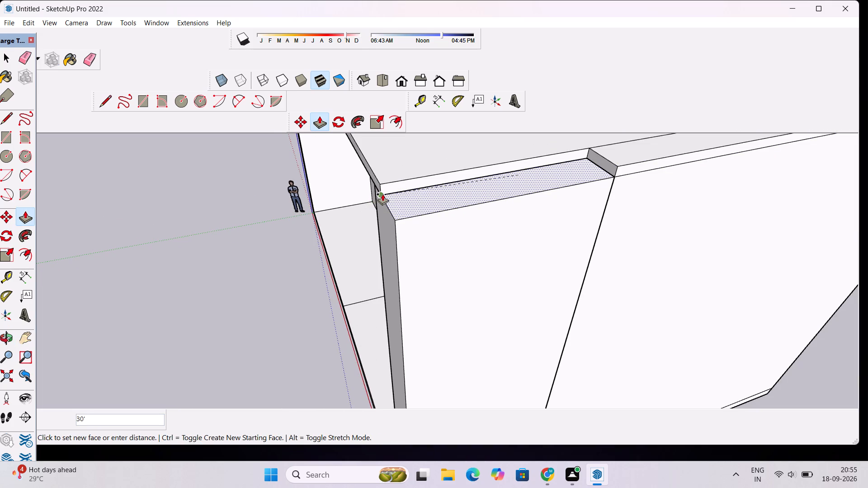
left_click(387, 194)
Extend the end wall's 6" top band 10' forward over the new corner piece, flush with the roof slab's front edge.
key("o")
left_click_drag(371, 226, 433, 198)
scroll(443, 198, "down", 6)
left_click_drag(462, 251, 649, 232)
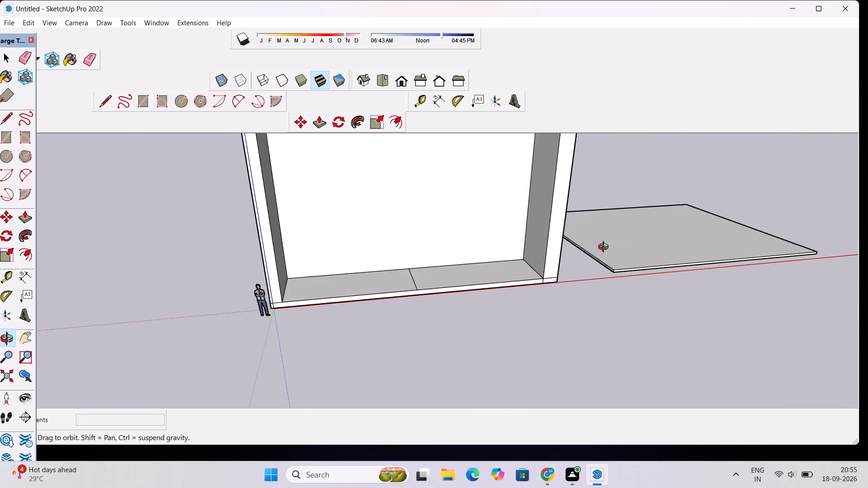
left_click_drag(596, 246, 577, 331, "shift")
scroll(564, 304, "down", 3)
left_click_drag(467, 255, 488, 223)
scroll(516, 253, "up", 9)
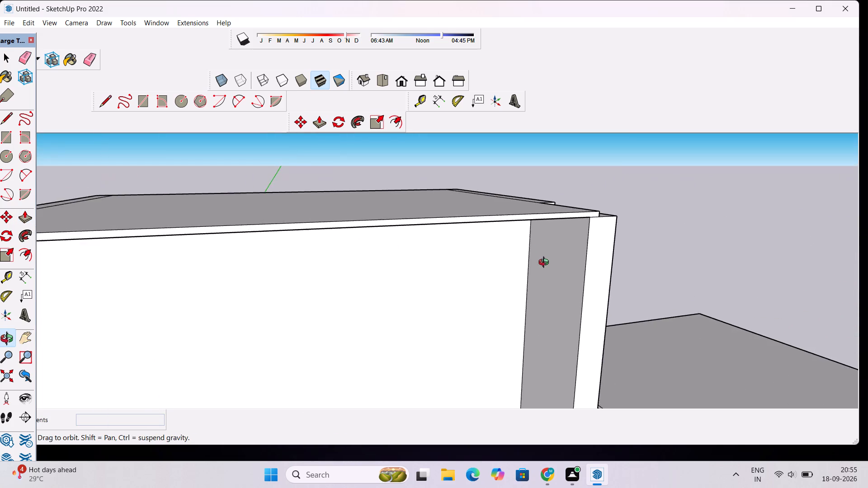
left_click_drag(546, 257, 465, 286)
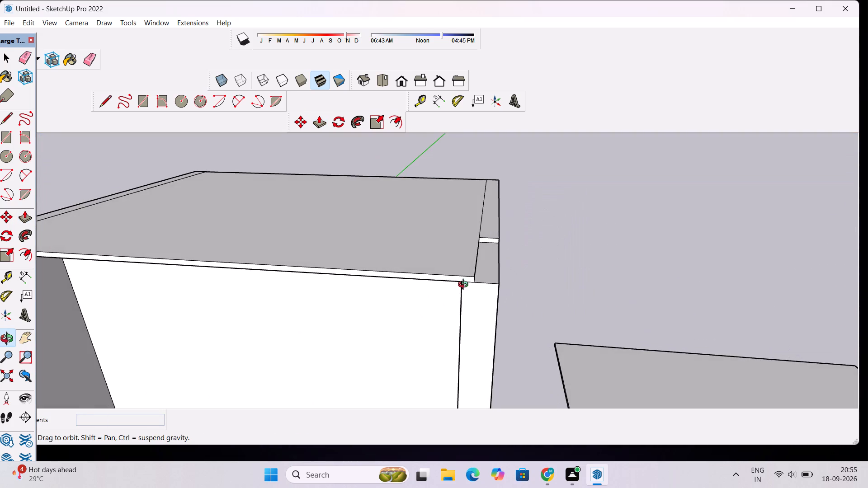
scroll(465, 286, "down", 4)
scroll(494, 258, "up", 3)
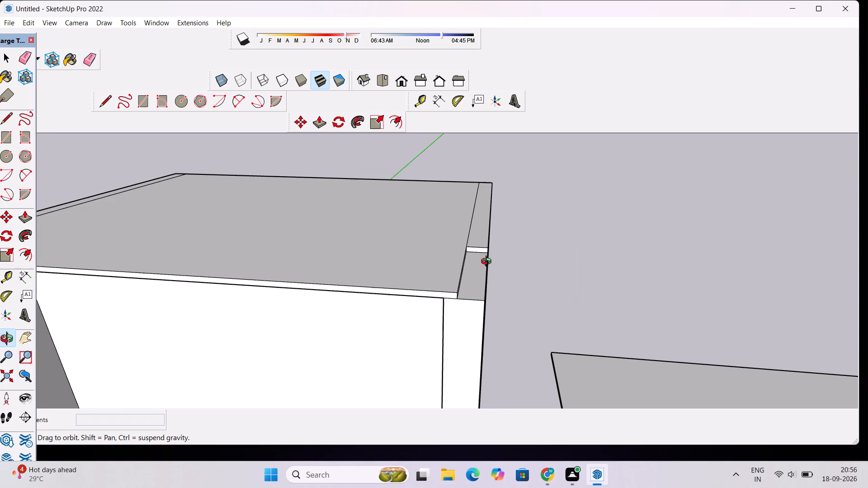
left_click(480, 267, "shift")
left_click(480, 267)
key("p")
scroll(491, 282, "up", 4)
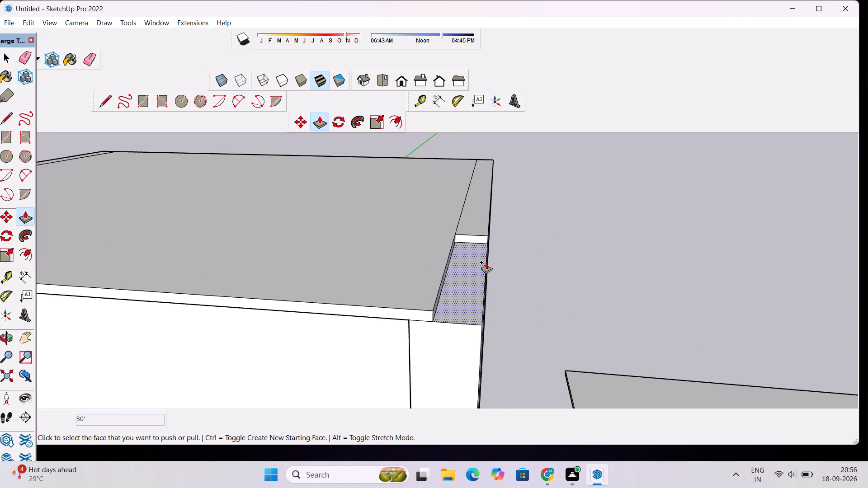
scroll(482, 260, "up", 2)
left_click(477, 233)
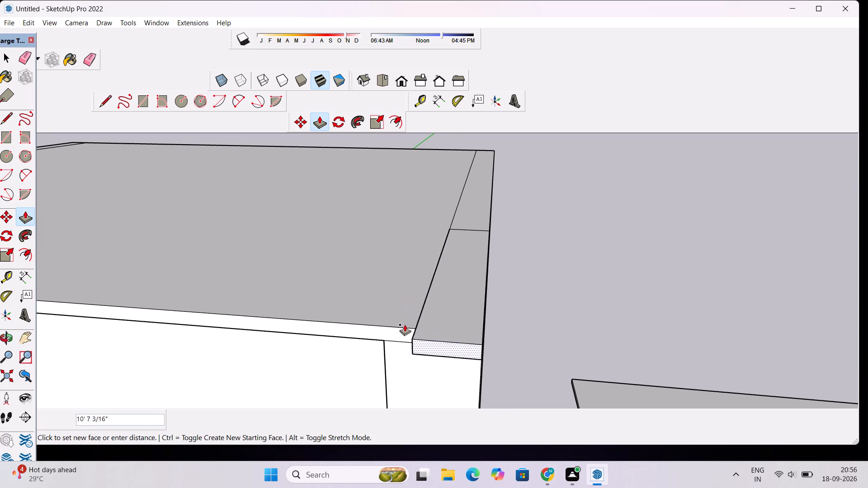
left_click(409, 328)
Examine the extended end wall from outside, its roof-level joint and the building's open front.
scroll(397, 273, "down", 9)
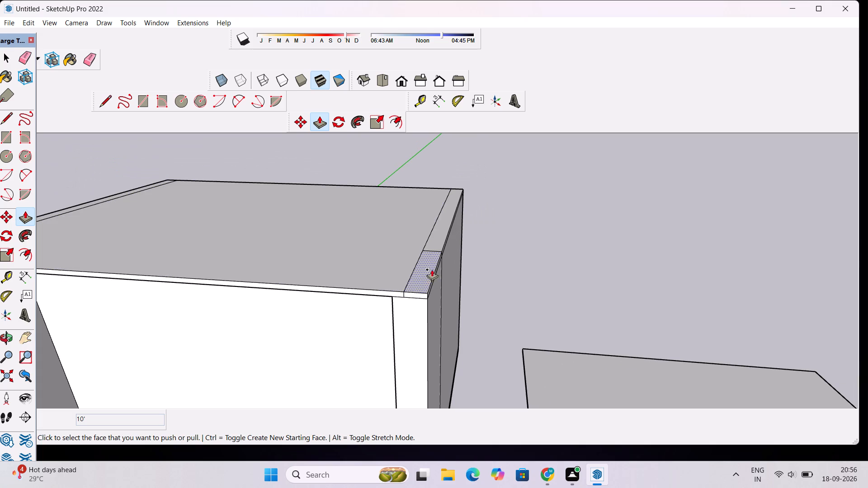
key("o")
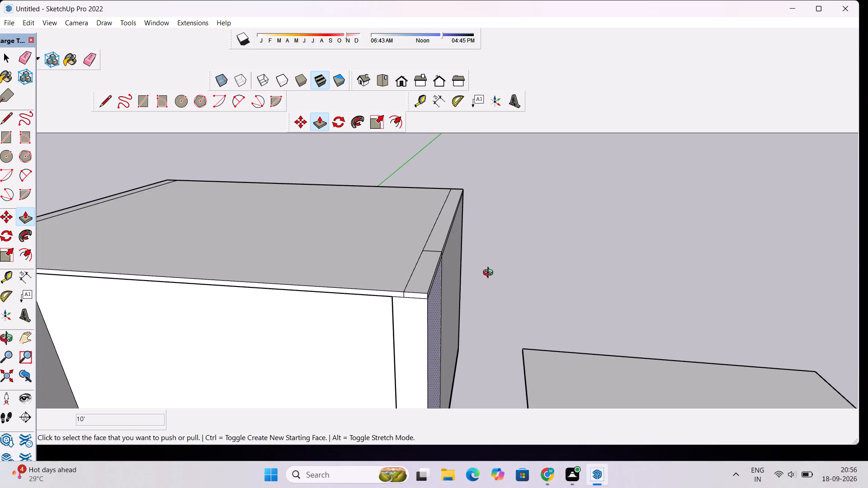
left_click_drag(494, 286, 325, 266)
left_click_drag(325, 264, 391, 272)
scroll(425, 222, "down", 6)
left_click_drag(418, 277, 406, 365)
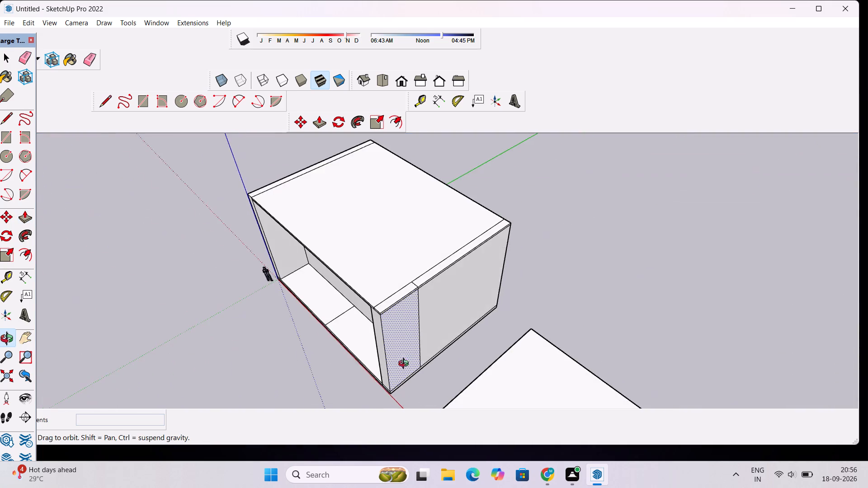
left_click_drag(406, 365, 406, 359)
scroll(399, 326, "up", 5)
scroll(405, 295, "down", 2)
left_click_drag(426, 307, 405, 286)
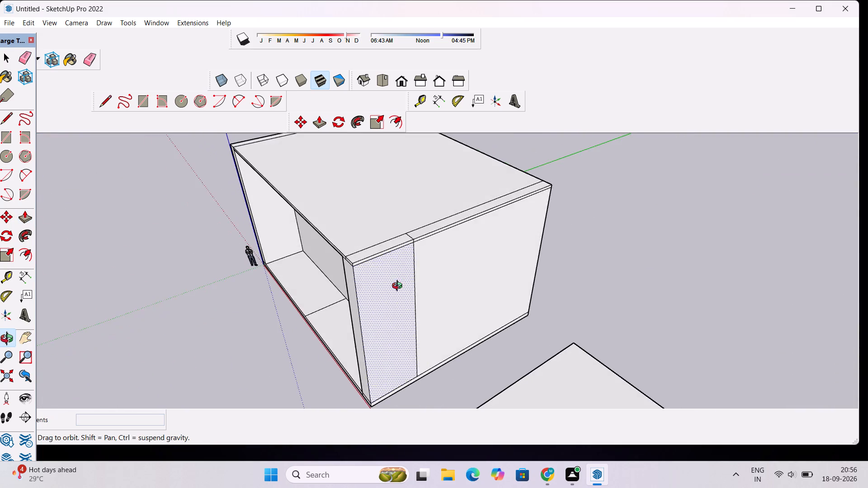
scroll(399, 287, "down", 4)
left_click_drag(387, 296, 405, 233, "shift")
scroll(410, 228, "down", 4)
left_click_drag(419, 215, 419, 262)
scroll(418, 235, "up", 5)
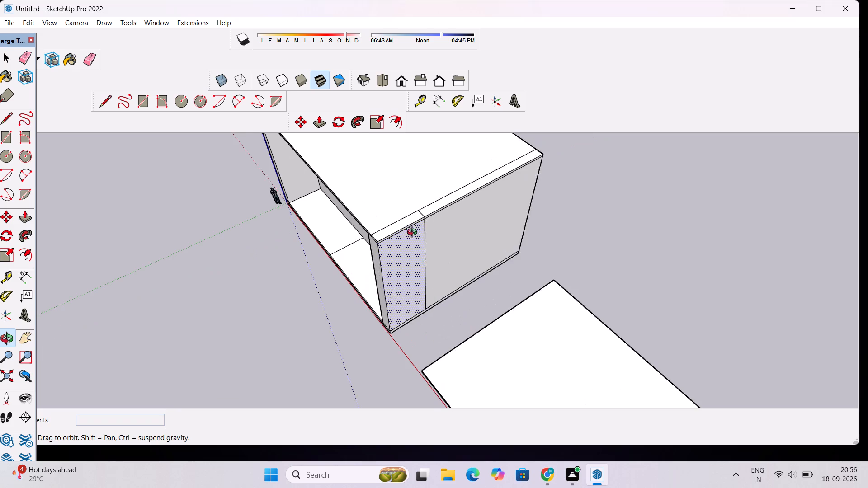
left_click_drag(411, 230, 435, 264, "shift")
left_click_drag(377, 270, 569, 239)
scroll(453, 240, "down", 4)
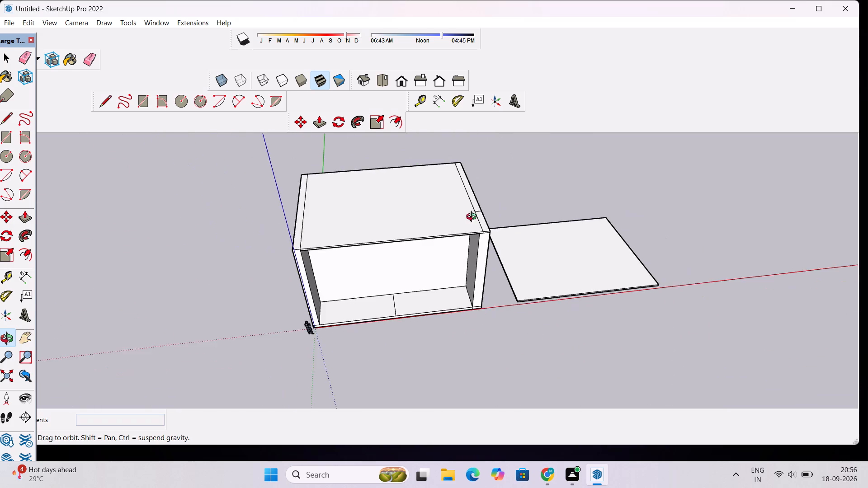
Erase the seam line crossing the top of the end wall where the 10' extension meets the original wall.
left_click_drag(476, 214, 451, 266, "shift")
scroll(451, 266, "up", 9)
left_click_drag(476, 267, 419, 277, "shift")
scroll(407, 277, "up", 4)
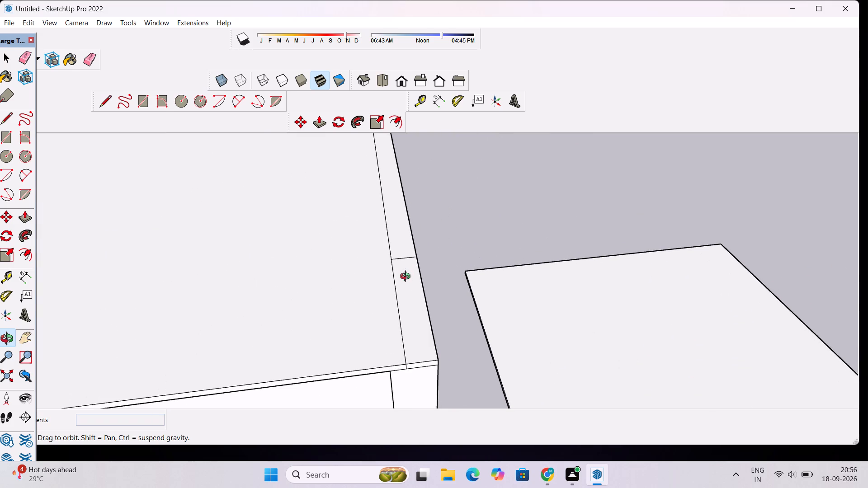
key("e")
scroll(408, 267, "up", 3)
left_click_drag(410, 247, 410, 255)
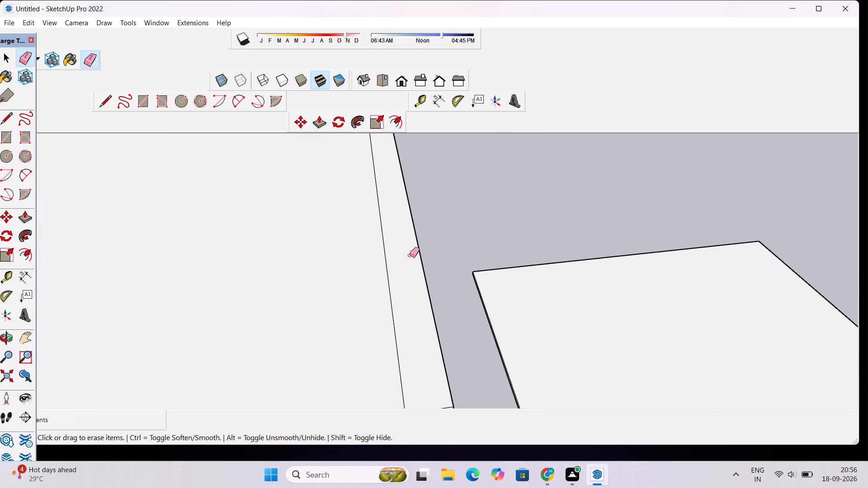
Inspect the front corner where the end wall meets the roof slab's edge for remaining seam lines.
key("o")
left_click_drag(415, 322, 392, 278)
scroll(390, 268, "down", 4)
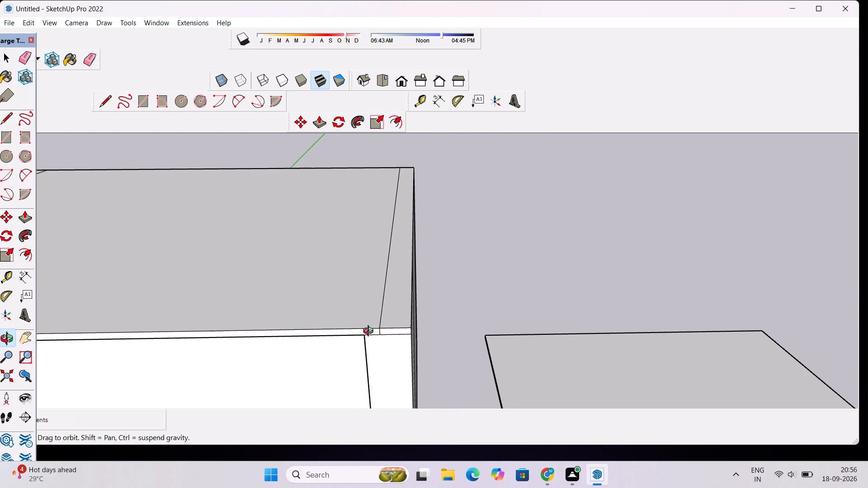
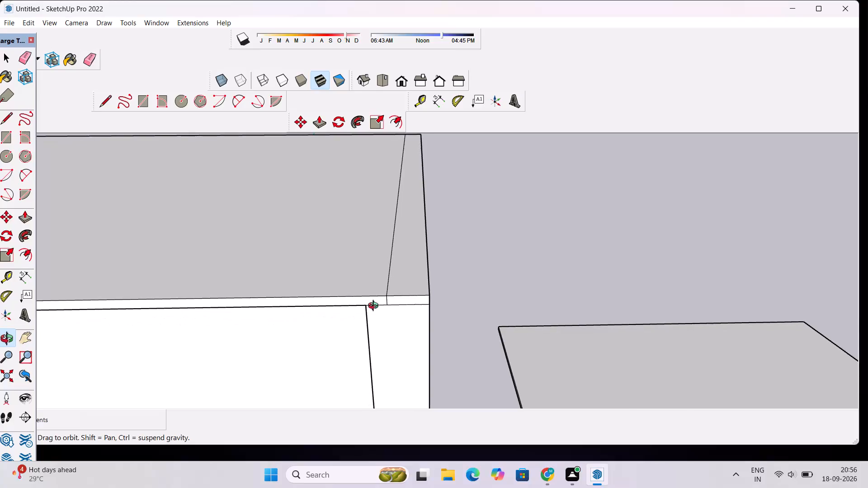
Erase the seam line across the roof slab's front edge and top where it meets the end wall farthest from the origin.
scroll(375, 307, "up", 4)
left_click_drag(377, 321, 415, 272)
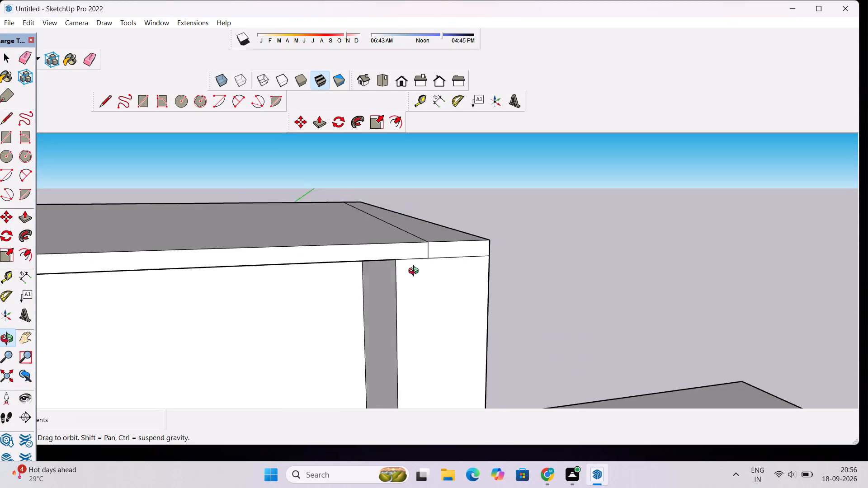
left_click_drag(415, 272, 382, 298)
key("e")
scroll(383, 292, "up", 3)
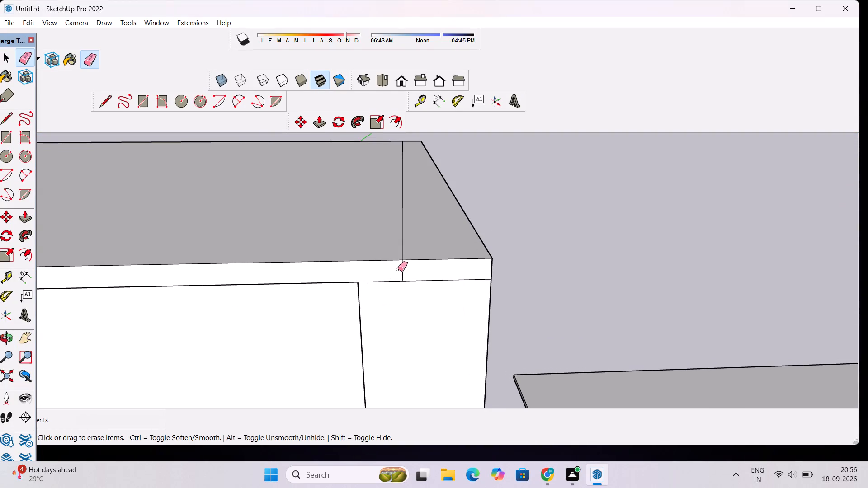
left_click(402, 263)
left_click(403, 235)
left_click(403, 164)
Examine the whole building from several sides, including the end wall, the open front and the cleaned-up roof top.
key("o")
left_click_drag(343, 296, 480, 191)
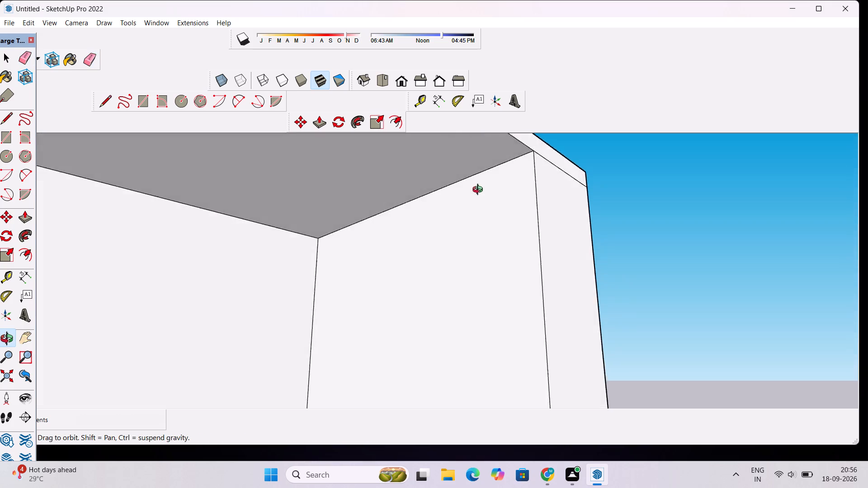
left_click_drag(480, 191, 243, 266)
scroll(242, 256, "down", 10)
scroll(341, 291, "up", 3)
scroll(341, 291, "down", 4)
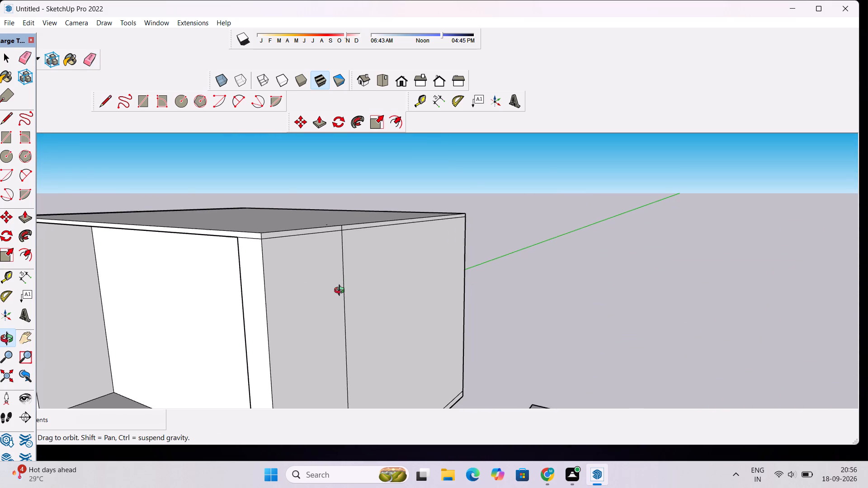
left_click_drag(333, 328, 342, 282, "shift")
scroll(344, 275, "down", 4)
left_click_drag(241, 300, 370, 304)
scroll(370, 304, "down", 7)
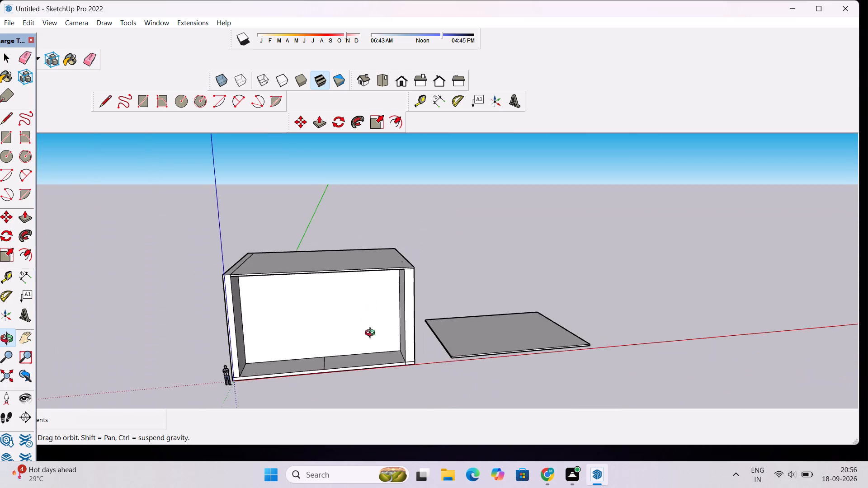
left_click_drag(372, 334, 378, 289, "shift")
scroll(378, 289, "down", 4)
left_click_drag(400, 270, 396, 291)
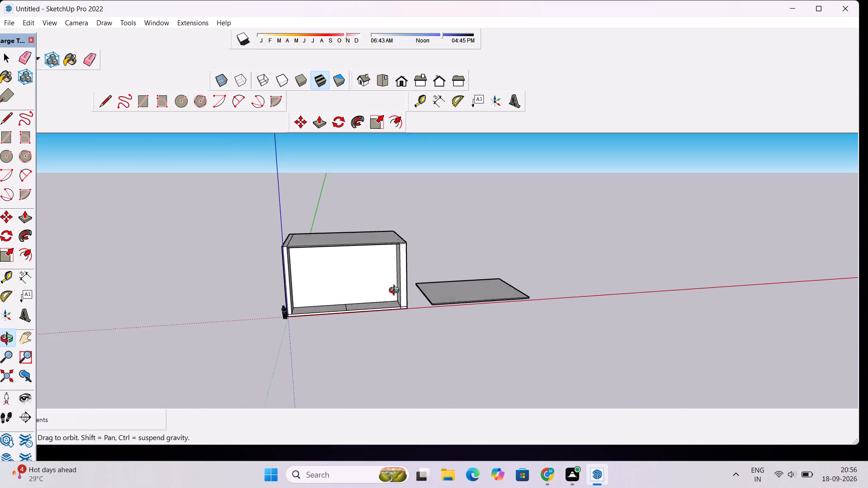
left_click_drag(396, 291, 382, 330)
left_click_drag(376, 318, 363, 317)
scroll(358, 308, "up", 2)
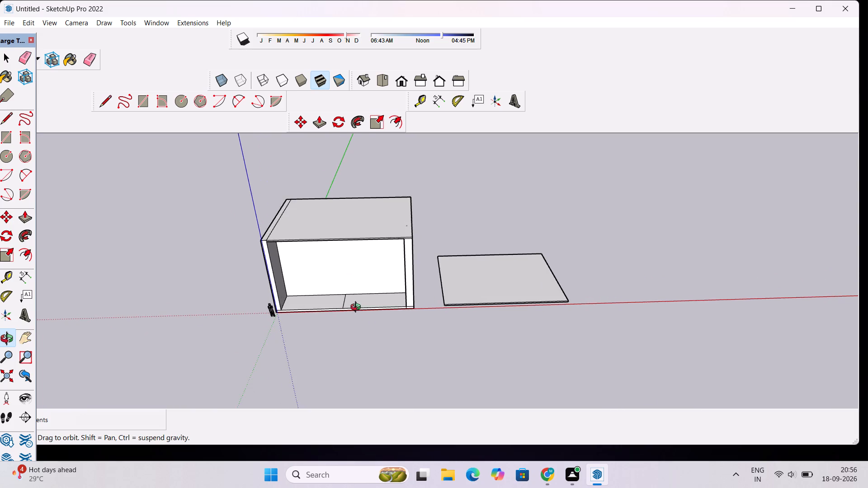
left_click_drag(358, 308, 387, 307, "shift")
scroll(387, 307, "down", 2)
left_click_drag(388, 300, 372, 368)
scroll(361, 258, "up", 4)
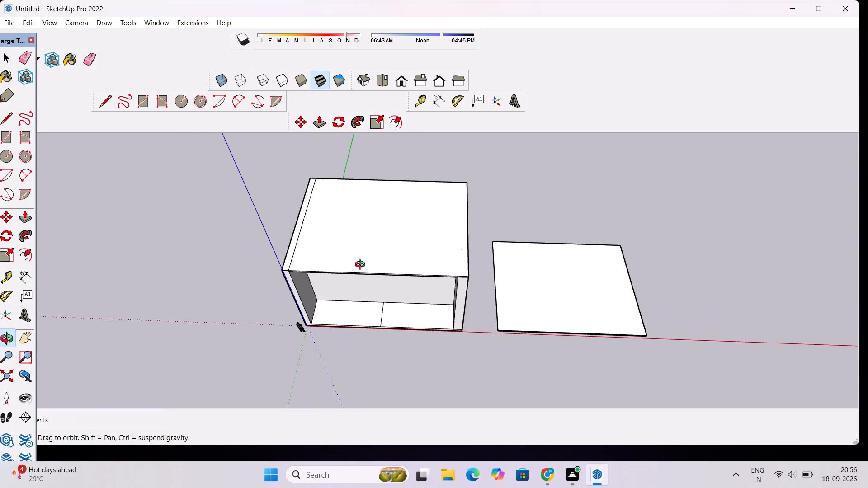
scroll(362, 266, "up", 3)
scroll(362, 266, "down", 1)
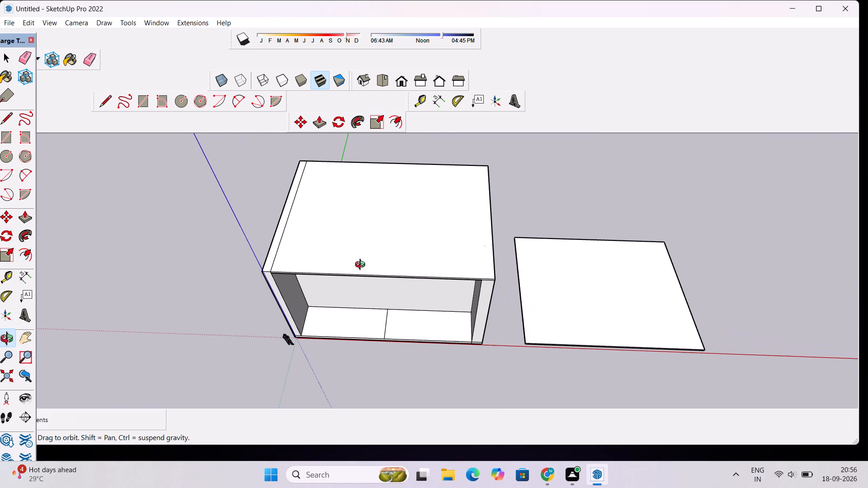
left_click_drag(359, 326, 378, 269)
scroll(382, 298, "up", 3)
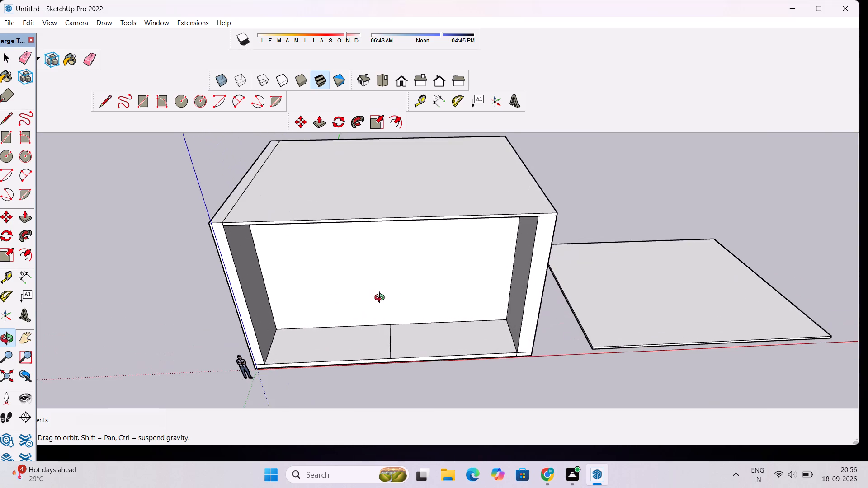
left_click_drag(382, 299, 382, 280, "shift")
scroll(382, 276, "down", 2)
left_click_drag(385, 298, 386, 223)
left_click_drag(422, 228, 355, 347, "shift")
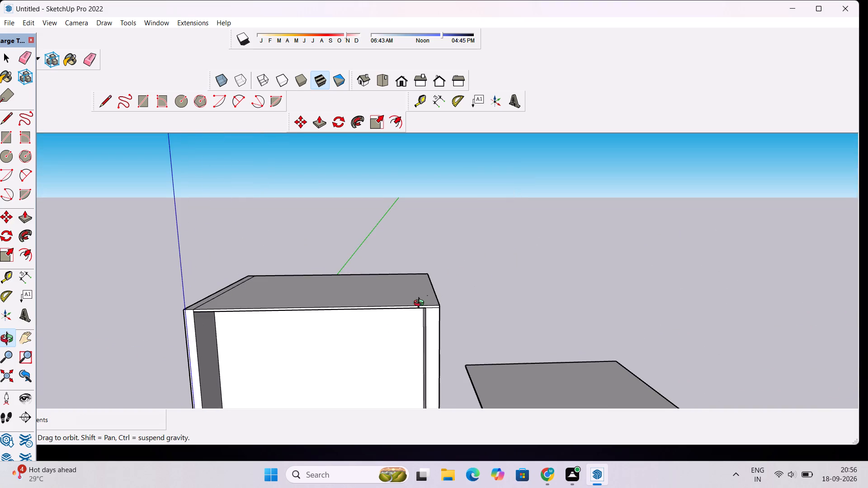
left_click_drag(456, 272, 353, 323)
scroll(353, 322, "up", 2)
left_click_drag(358, 315, 330, 325, "shift")
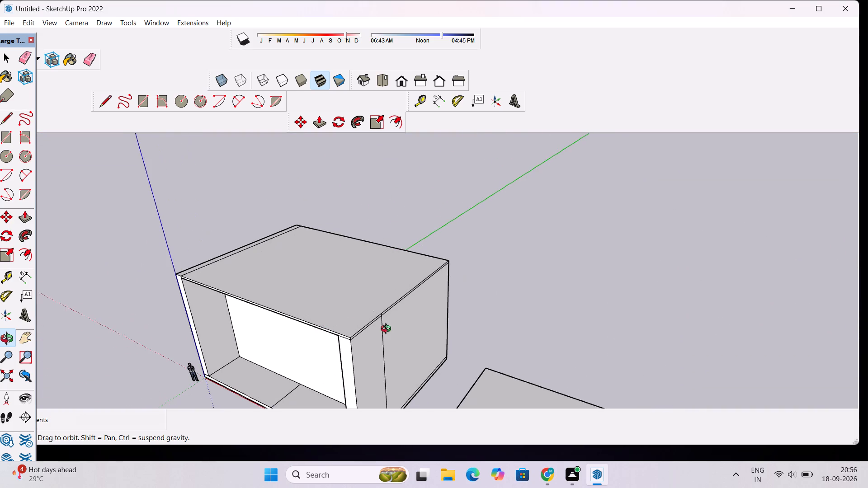
left_click_drag(388, 330, 295, 345)
scroll(277, 318, "up", 9)
left_click_drag(278, 319, 289, 344, "shift")
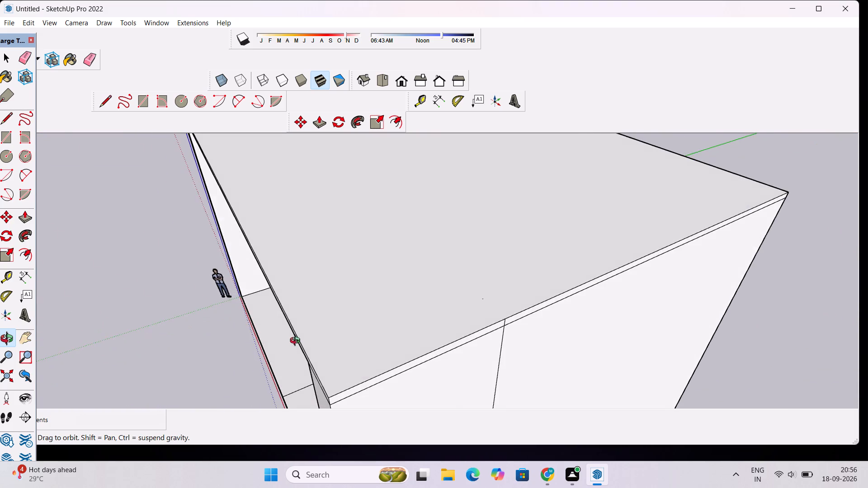
scroll(297, 342, "down", 3)
left_click_drag(342, 334, 303, 340, "shift")
scroll(335, 332, "down", 6)
left_click_drag(338, 328, 272, 336)
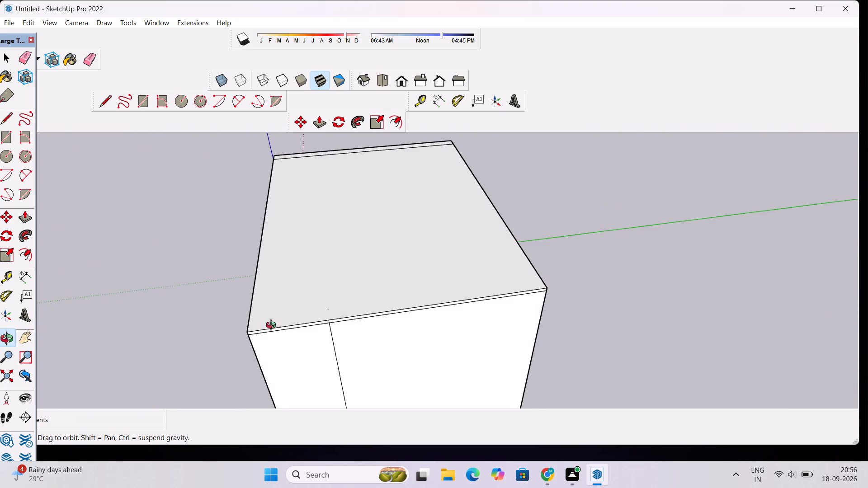
left_click_drag(274, 315, 279, 335, "shift")
Place a guide on the roof top 2' in from the front edge.
key("t")
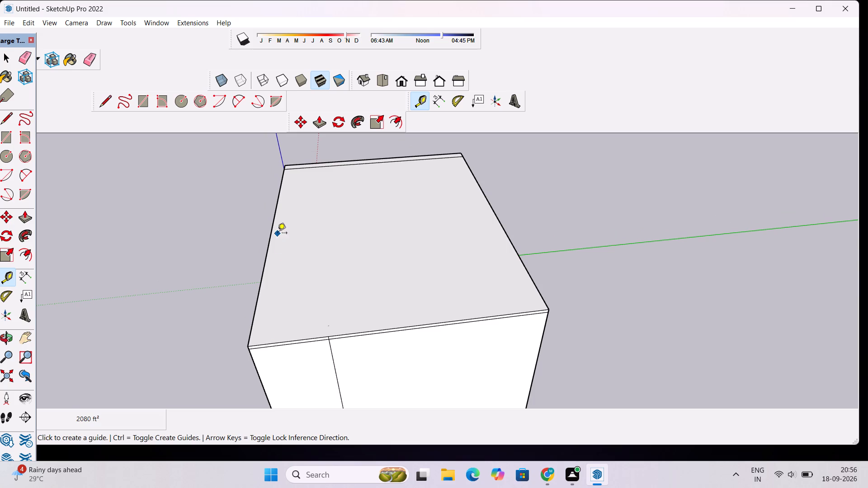
left_click(273, 234)
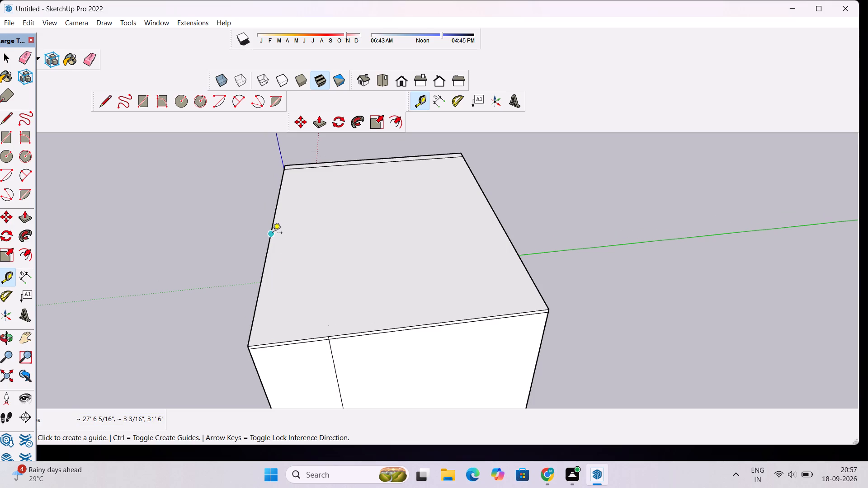
type("2'")
key("Return")
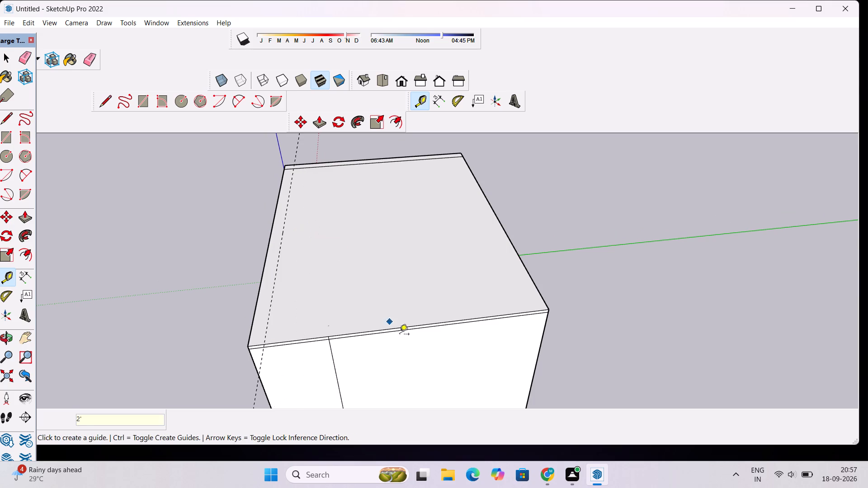
Place guides on the roof top 1' in from the end edge farthest from the origin and 1' in from the back edge.
left_click(403, 326)
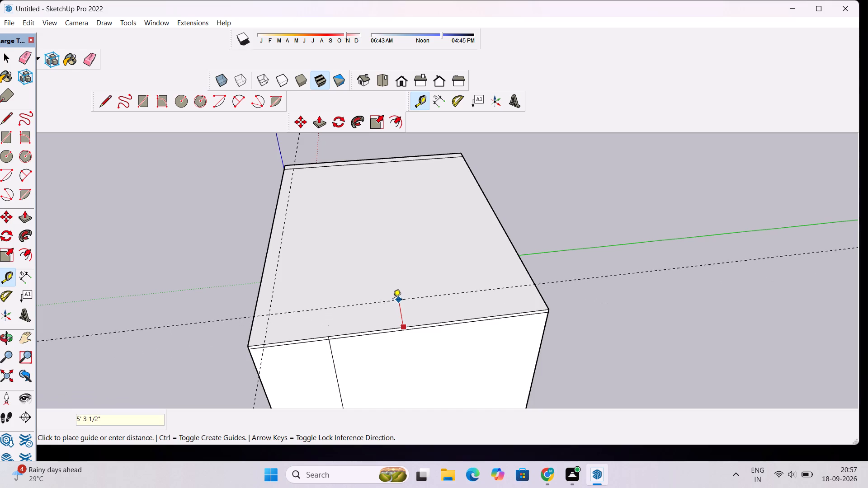
type("1'")
key("Return")
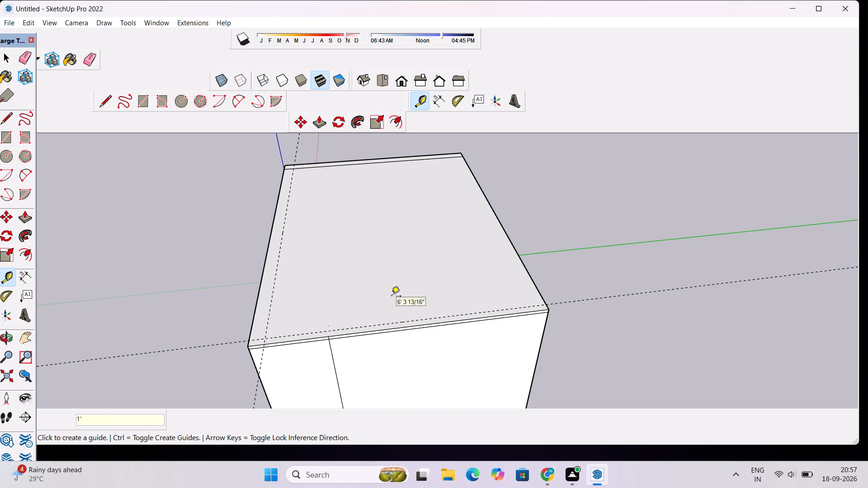
left_click(501, 225)
type("1'")
key("Return")
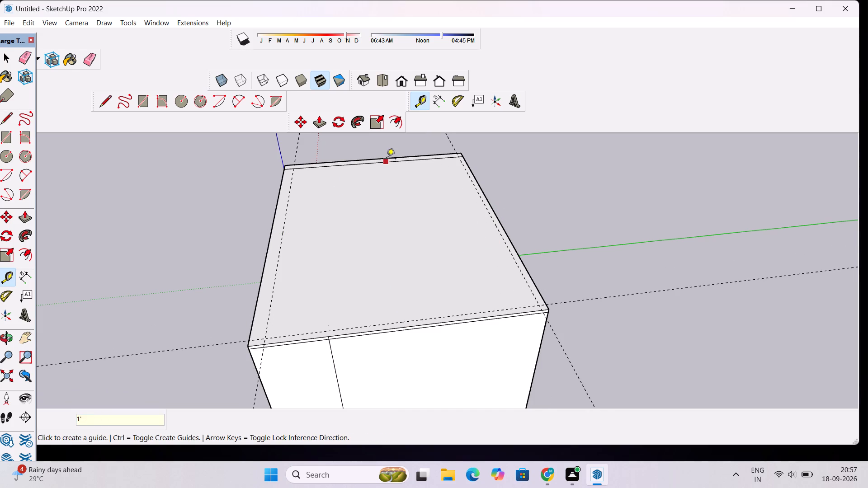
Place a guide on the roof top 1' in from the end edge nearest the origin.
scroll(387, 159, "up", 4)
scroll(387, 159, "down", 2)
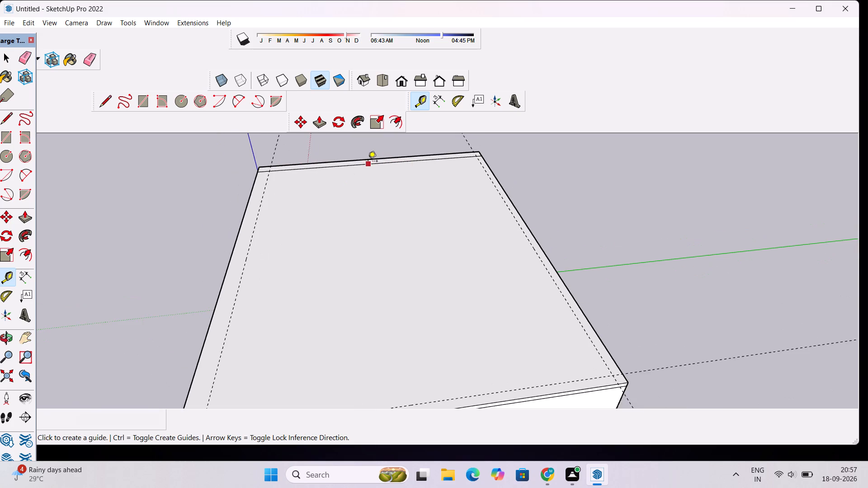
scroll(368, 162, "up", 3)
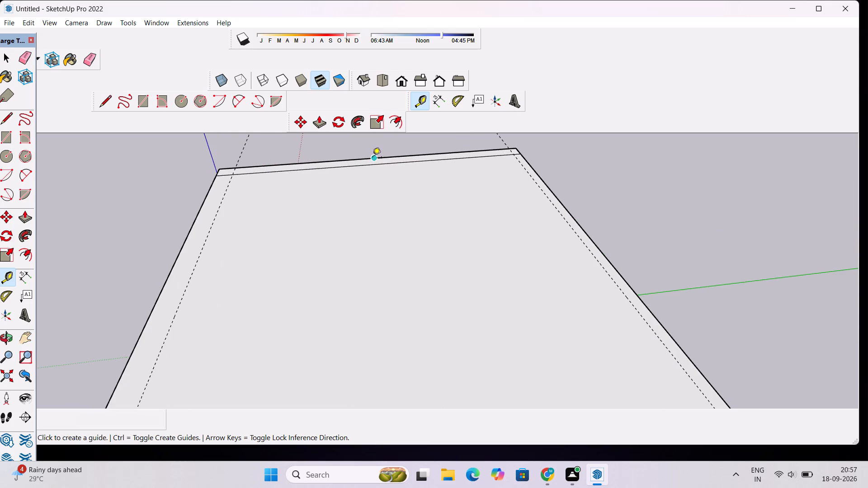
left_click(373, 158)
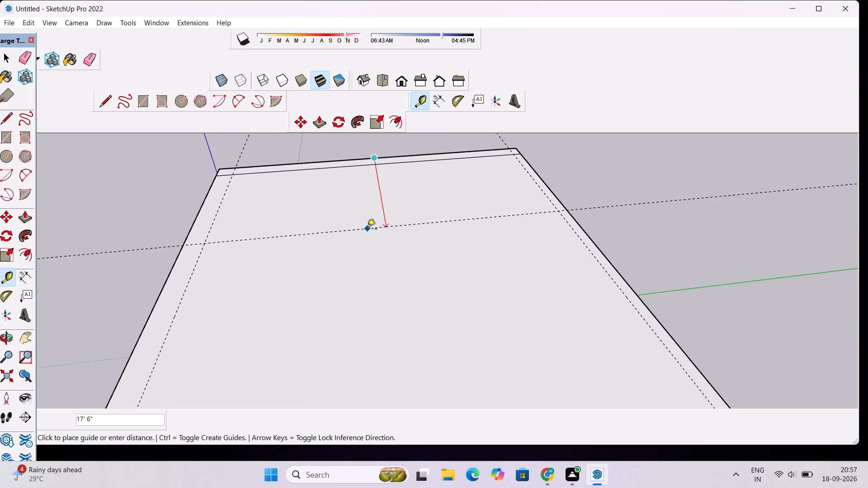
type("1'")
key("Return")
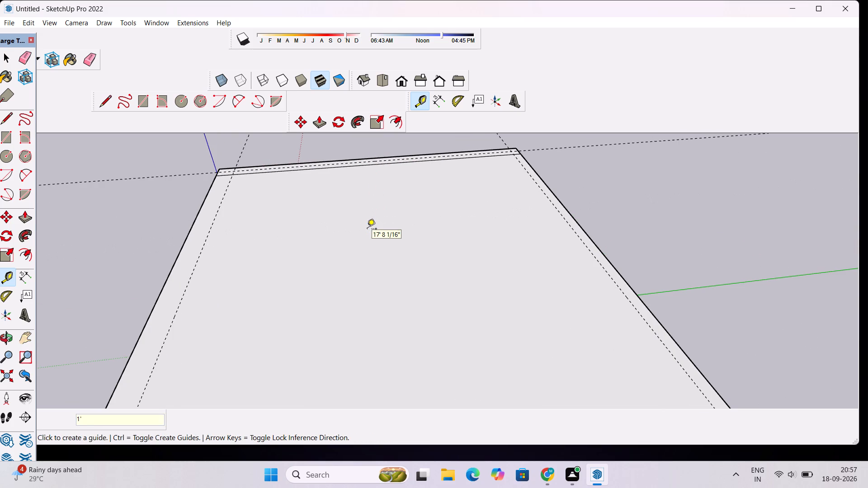
Examine the guides around the roof top, especially beside the remaining seam at the end nearest the origin.
scroll(368, 191, "down", 2)
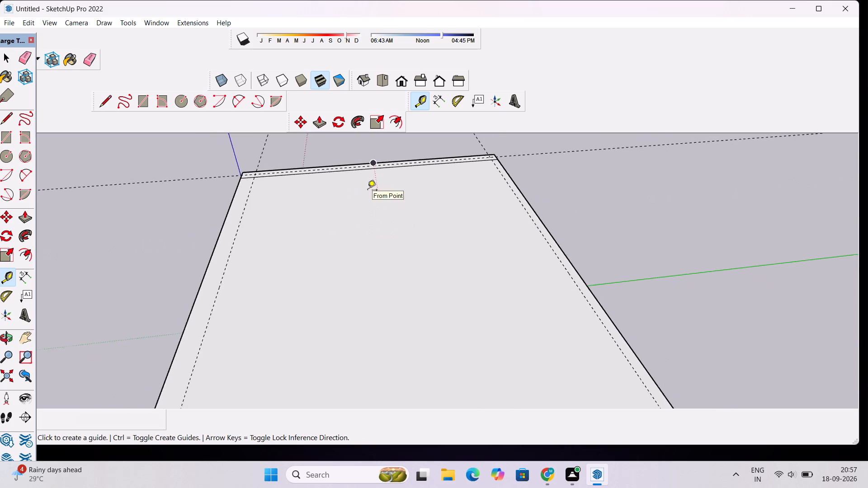
scroll(368, 191, "down", 2)
scroll(335, 177, "up", 4)
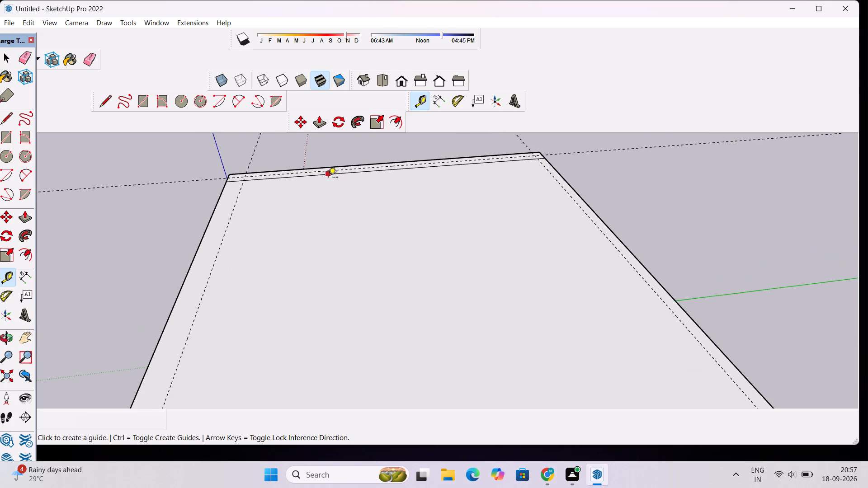
scroll(272, 205, "up", 1)
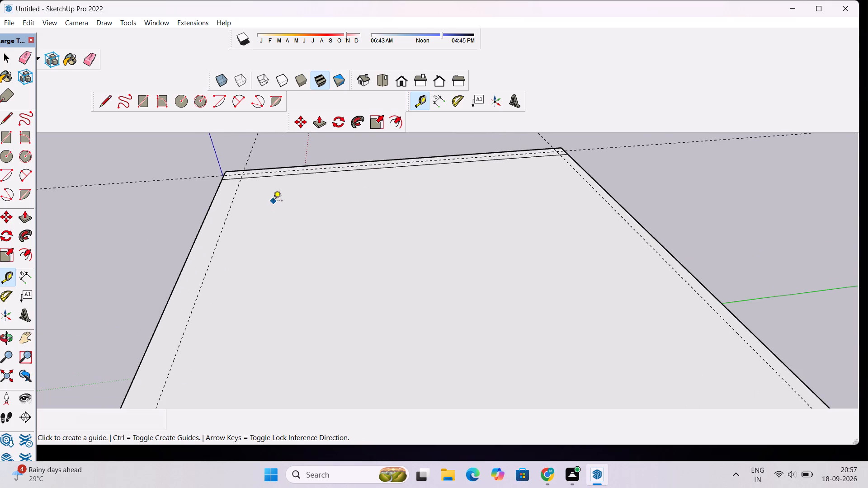
scroll(273, 202, "down", 1)
key("o")
left_click_drag(151, 267, 321, 228)
scroll(321, 221, "down", 6)
left_click_drag(320, 219, 344, 328)
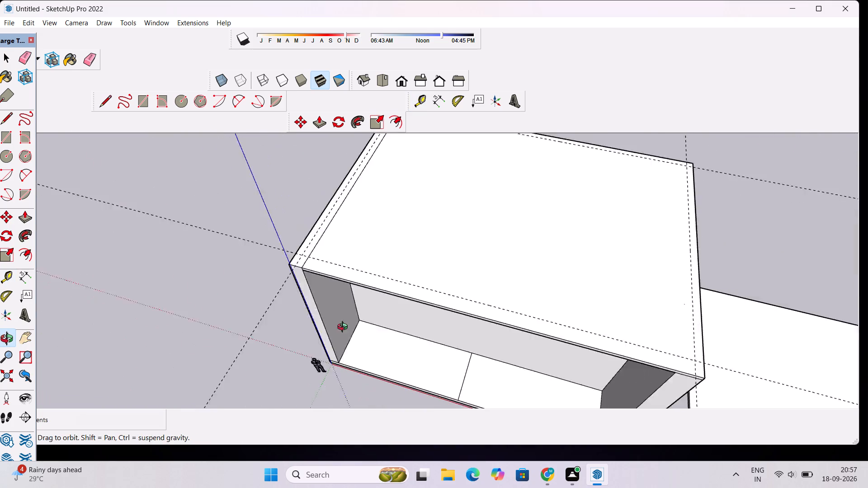
left_click_drag(344, 328, 351, 368)
scroll(336, 288, "up", 4)
left_click_drag(298, 291, 360, 296)
scroll(361, 293, "down", 6)
left_click(453, 271)
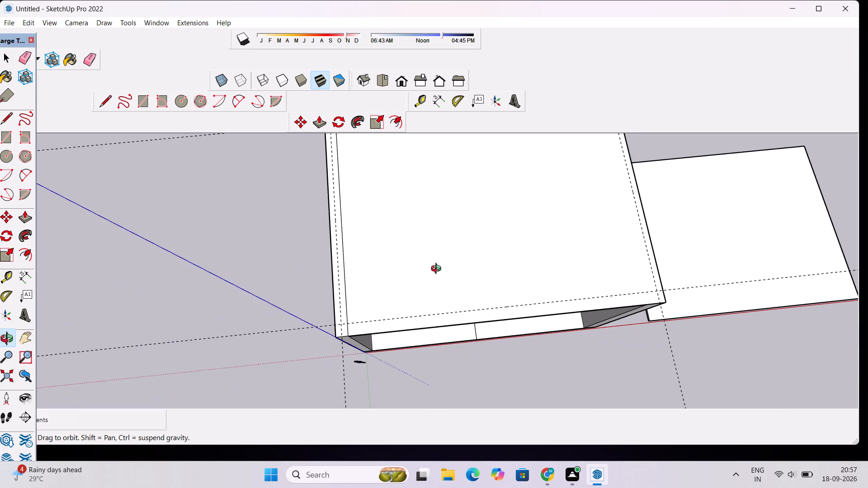
left_click_drag(436, 271, 294, 286, "shift")
scroll(293, 286, "down", 5, "shift")
left_click_drag(191, 351, 191, 269)
scroll(192, 269, "up", 4)
left_click_drag(246, 271, 252, 293, "shift")
scroll(253, 293, "up", 3)
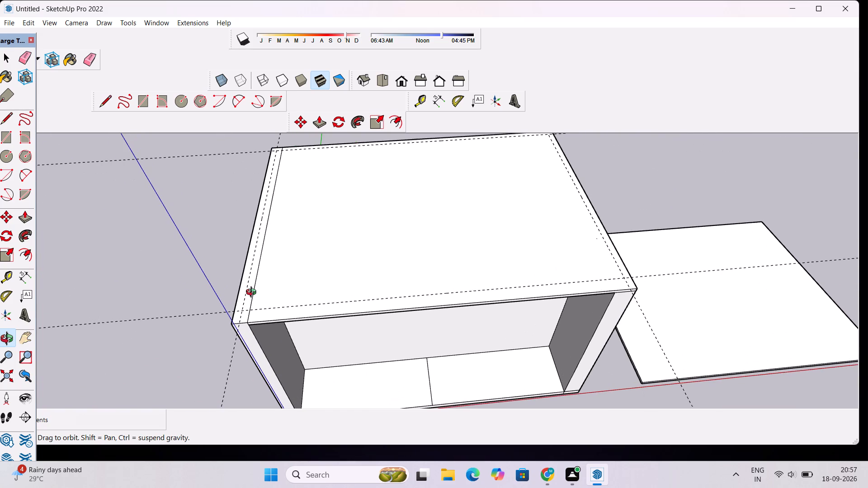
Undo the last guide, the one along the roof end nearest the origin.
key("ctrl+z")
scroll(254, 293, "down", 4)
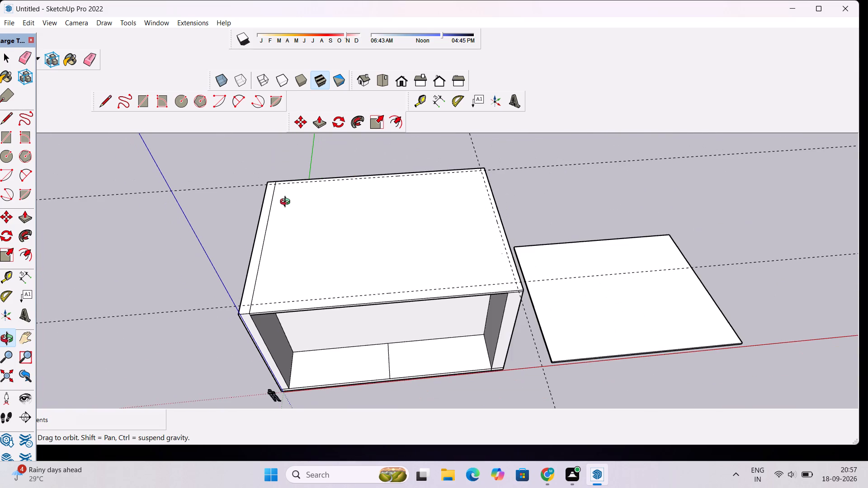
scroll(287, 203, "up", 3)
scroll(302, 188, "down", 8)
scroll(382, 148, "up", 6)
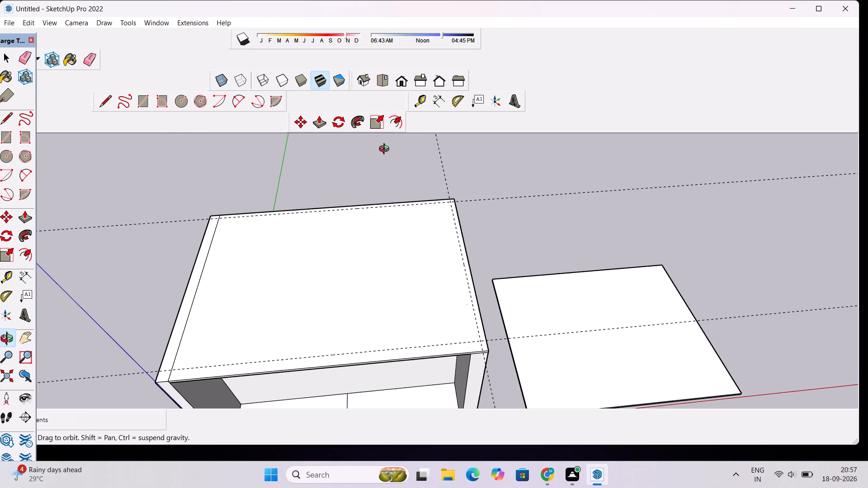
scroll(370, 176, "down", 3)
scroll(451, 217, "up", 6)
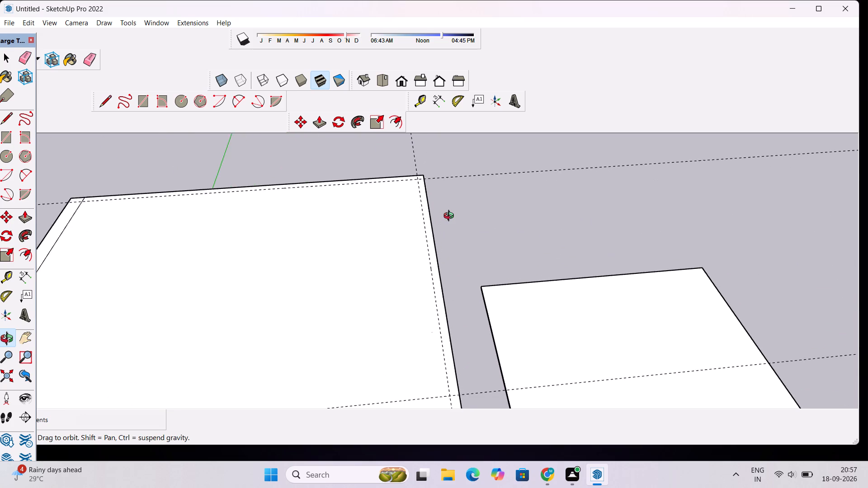
Draw a line on the roof top along the back inset guide, from the seam nearest the origin to the far end guide.
scroll(451, 217, "down", 3)
key("l")
scroll(455, 337, "up", 4)
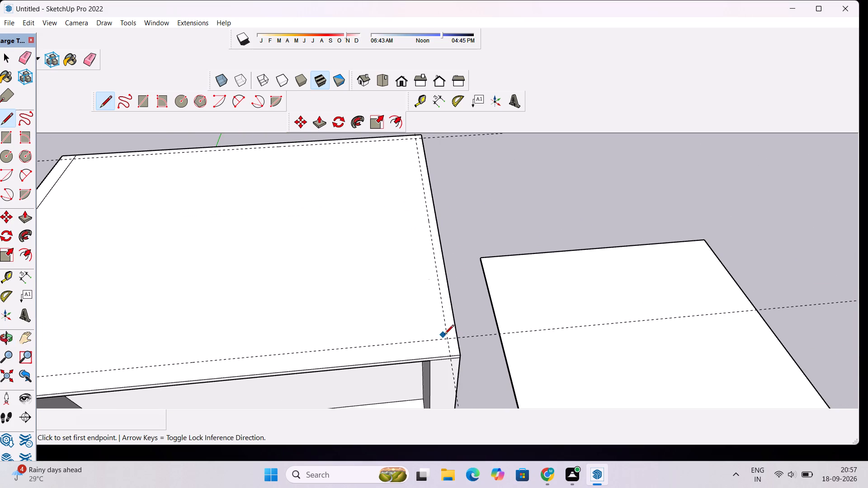
scroll(447, 321, "down", 8)
scroll(240, 206, "up", 4)
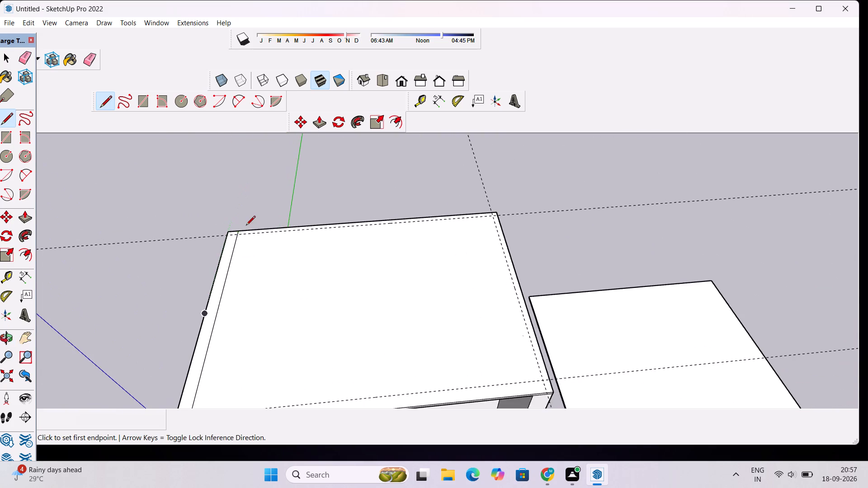
scroll(235, 235, "up", 6)
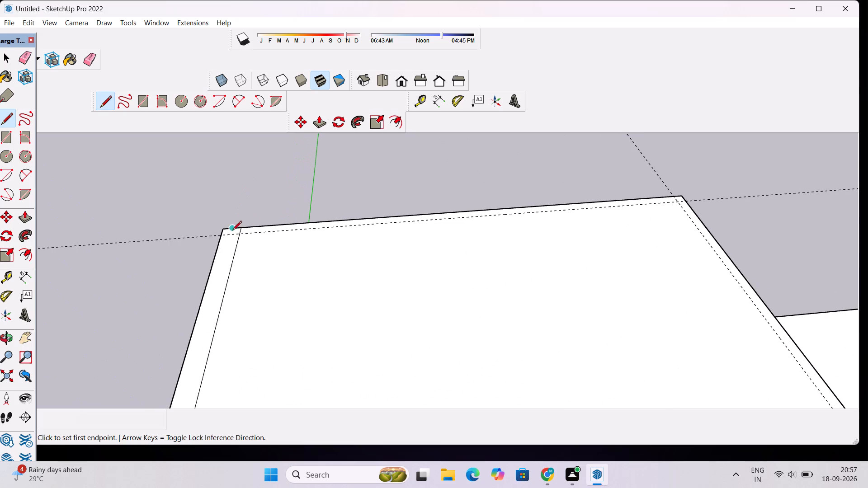
scroll(239, 232, "up", 4)
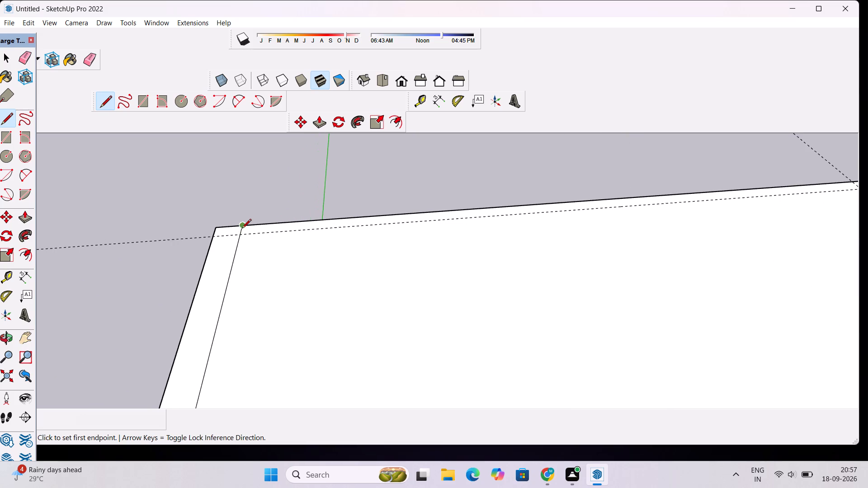
left_click(240, 234)
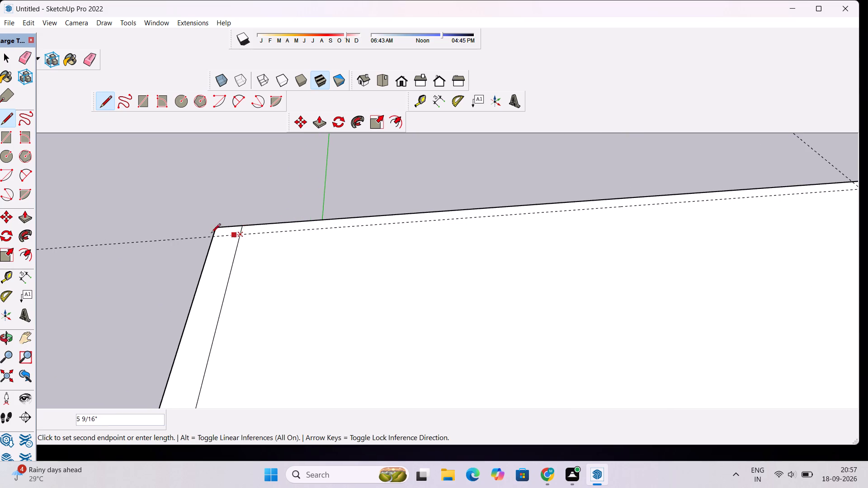
scroll(165, 225, "down", 13)
scroll(508, 211, "up", 8)
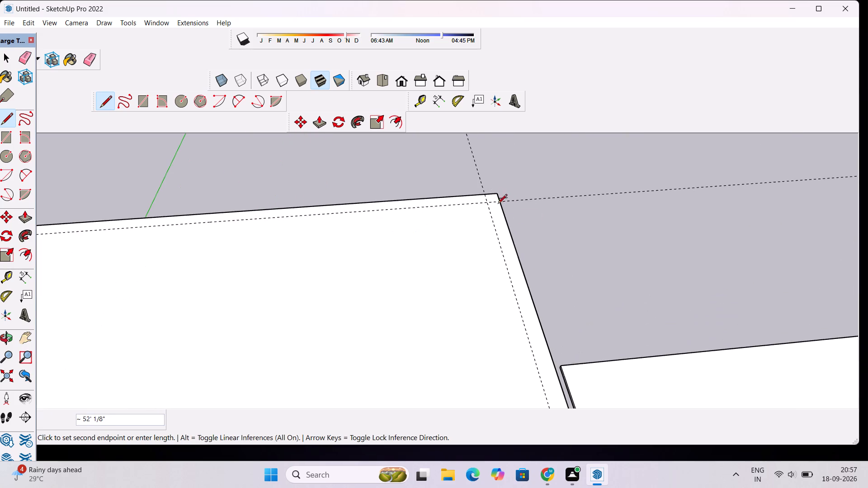
left_click(487, 204)
Continue the roof inset outline with a 37' line along the far end guide and a 51' line along the front guide to the seam.
scroll(471, 189, "down", 15)
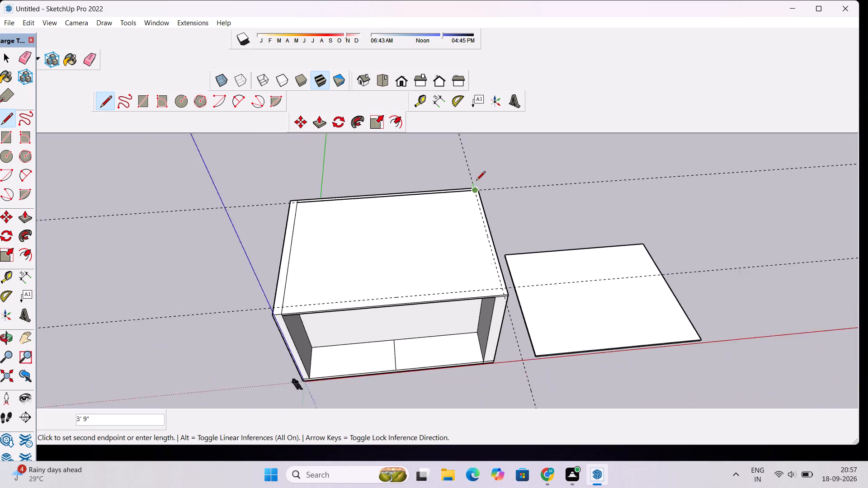
scroll(476, 181, "down", 4)
scroll(488, 256, "up", 3)
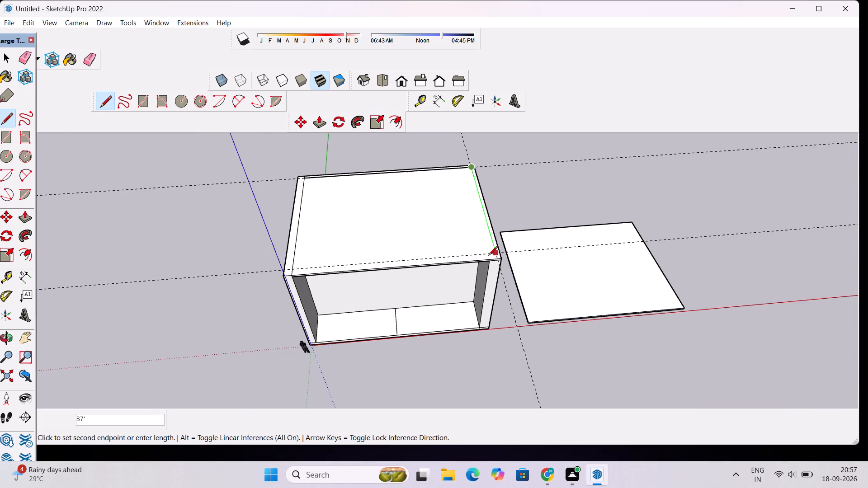
scroll(488, 256, "up", 9)
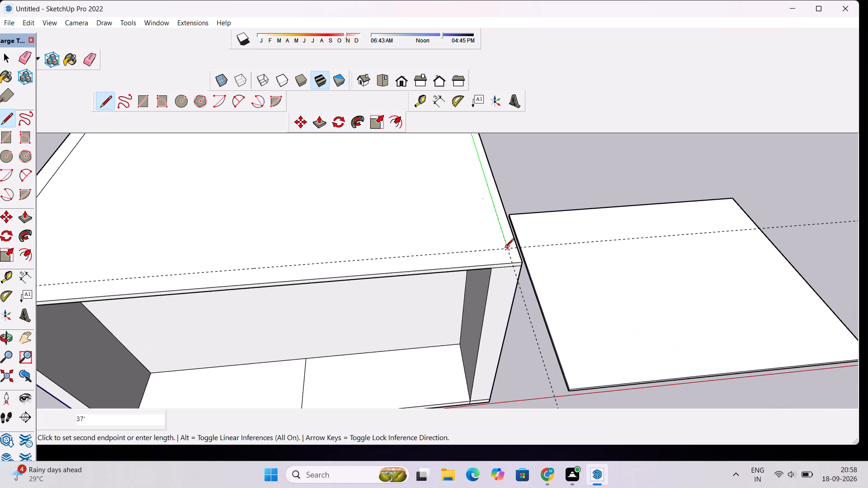
left_click(506, 249)
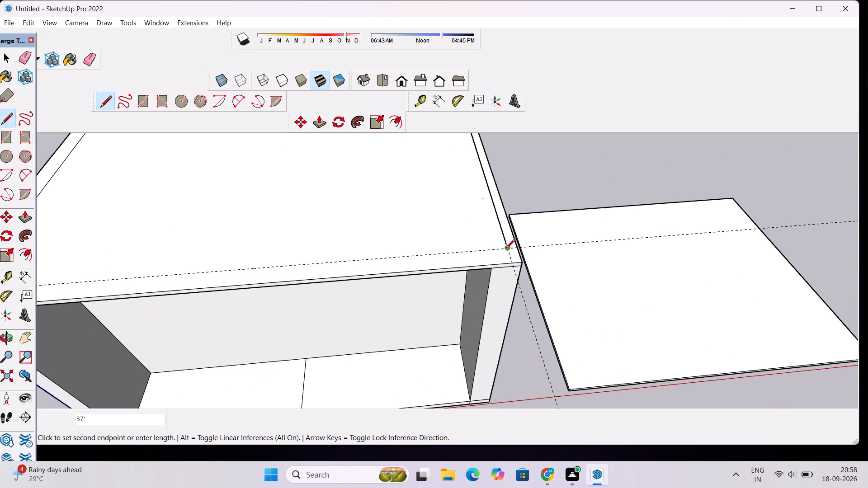
scroll(515, 249, "down", 9)
scroll(360, 256, "up", 5)
scroll(289, 269, "up", 7)
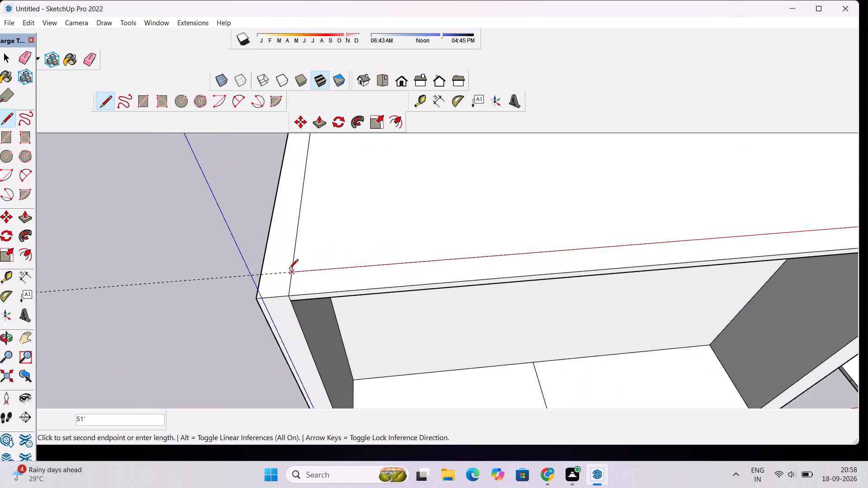
left_click(291, 272)
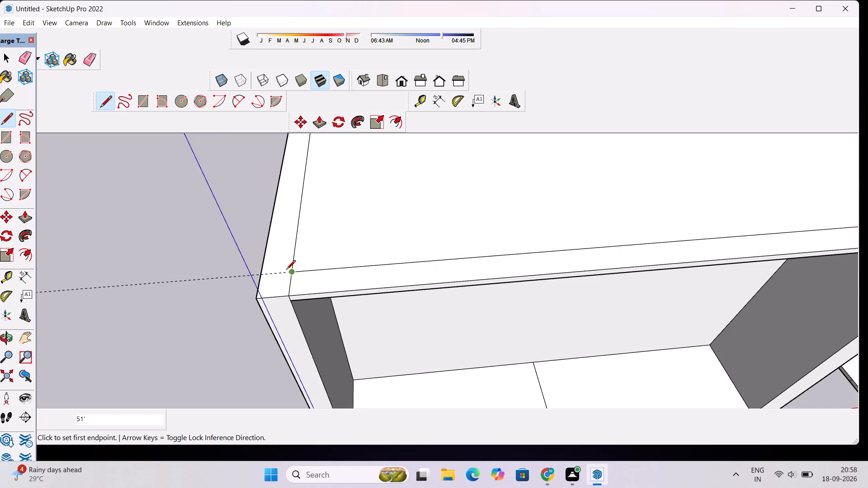
key("space")
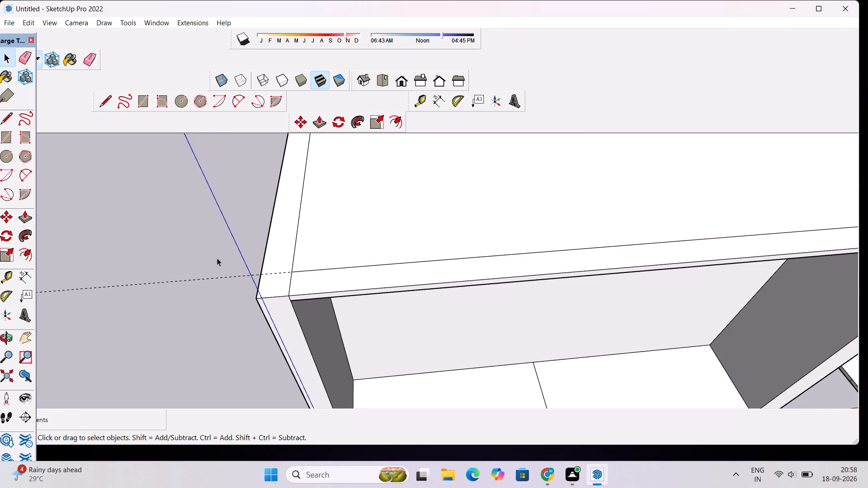
Examine the inset outline on the roof top and the block's open front from several angles.
scroll(217, 258, "down", 14)
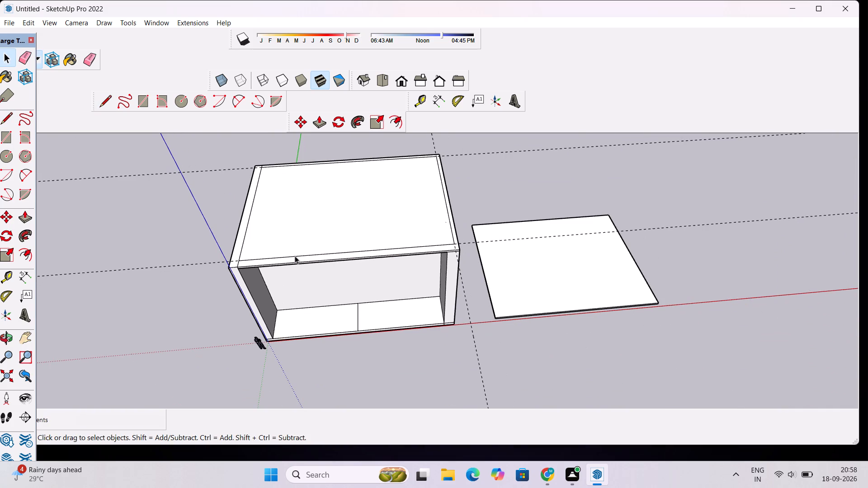
key("Return")
key("o")
left_click_drag(291, 336, 293, 252)
left_click_drag(395, 317, 317, 354)
scroll(272, 302, "down", 6)
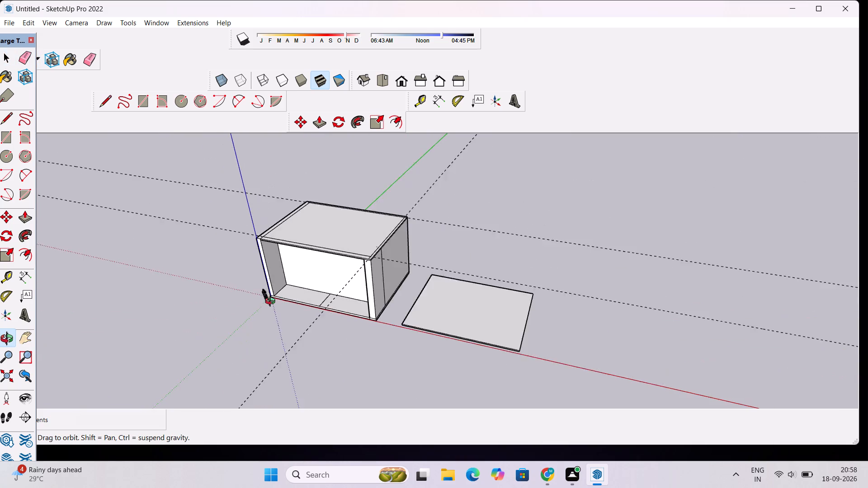
left_click_drag(288, 297, 349, 335)
scroll(333, 314, "up", 3)
left_click_drag(331, 307, 404, 305, "shift")
scroll(406, 305, "up", 3)
left_click_drag(413, 296, 412, 317)
scroll(412, 317, "down", 3)
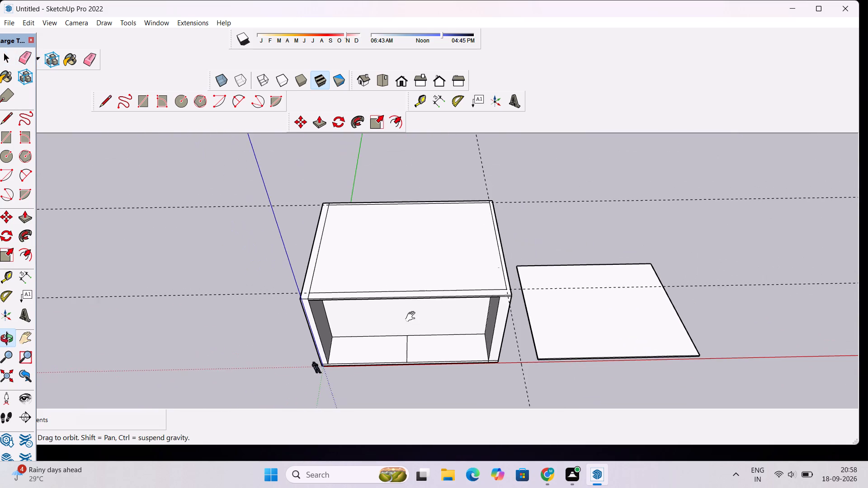
left_click_drag(412, 317, 430, 317, "shift")
Erase the back, front and far end guides around the block, keeping the separate slab beside it.
key("e")
left_click_drag(196, 181, 201, 247)
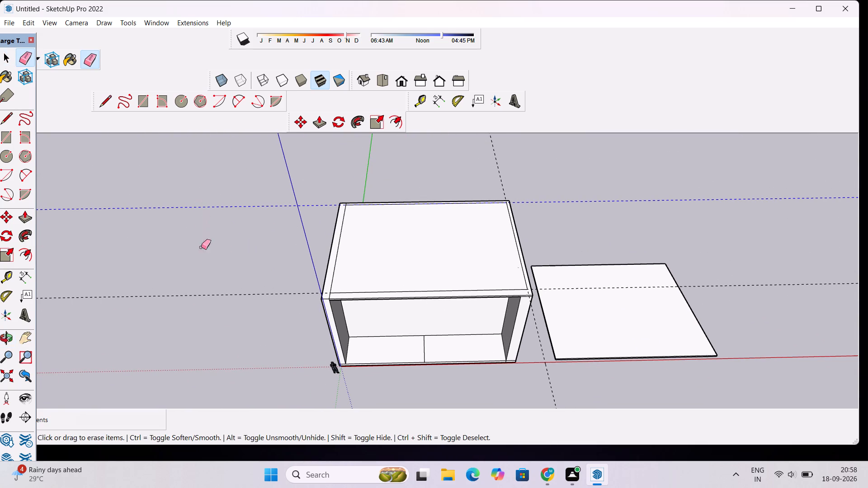
left_click_drag(201, 247, 210, 305)
scroll(196, 246, "down", 5)
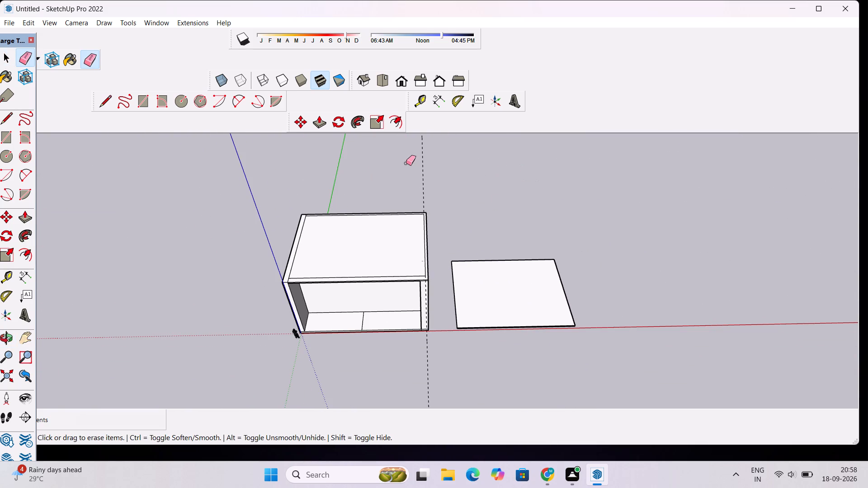
left_click_drag(406, 163, 465, 262)
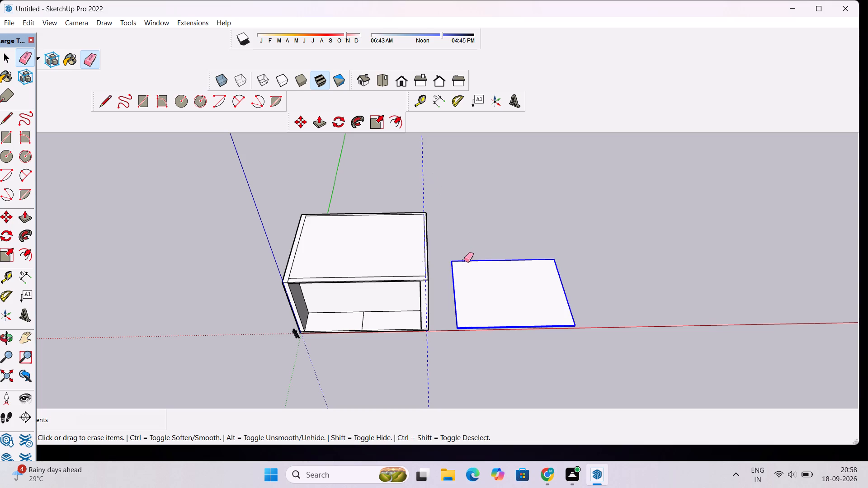
key("ctrl+z")
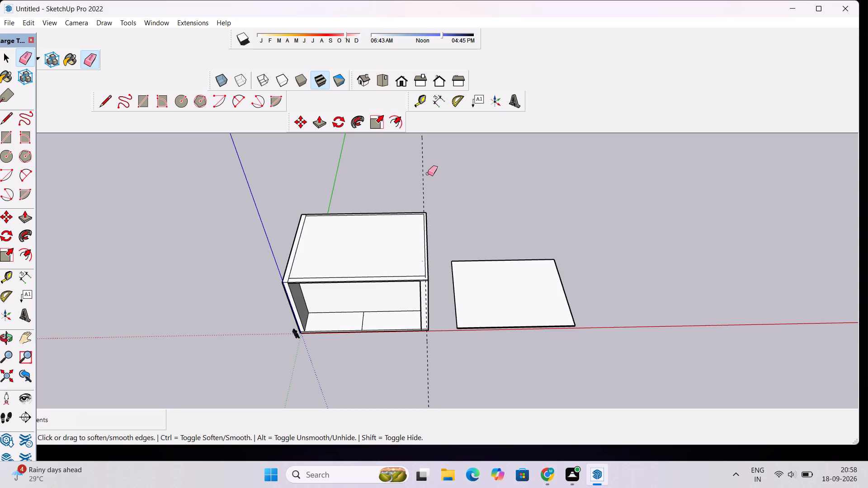
left_click_drag(412, 165, 431, 188)
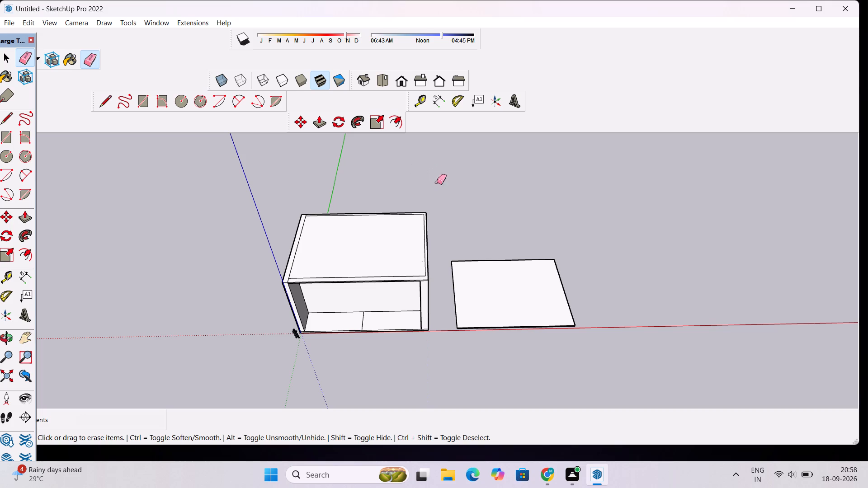
Examine the roof's inset outline and the wall edges, especially at the end farthest from the origin.
left_click(9, 335)
left_click_drag(283, 318, 284, 202)
scroll(357, 234, "up", 5)
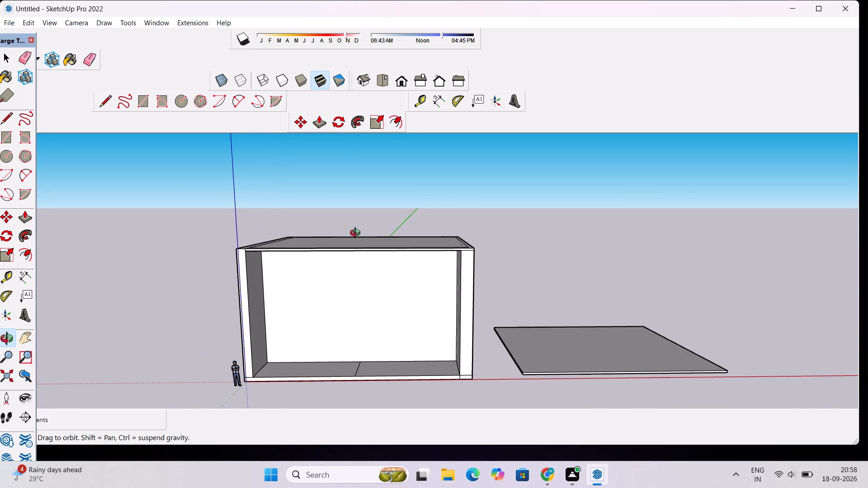
left_click_drag(360, 234, 345, 302)
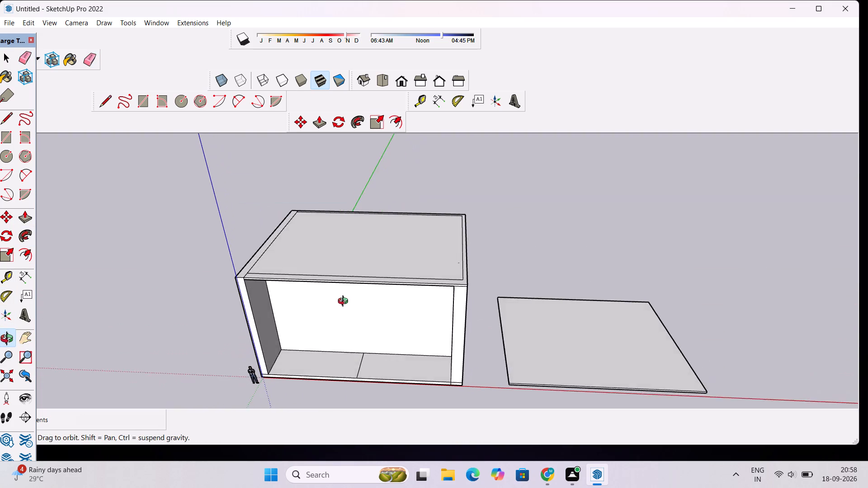
left_click_drag(345, 302, 320, 307)
scroll(303, 291, "up", 3)
left_click_drag(316, 278, 329, 215)
scroll(498, 220, "up", 2)
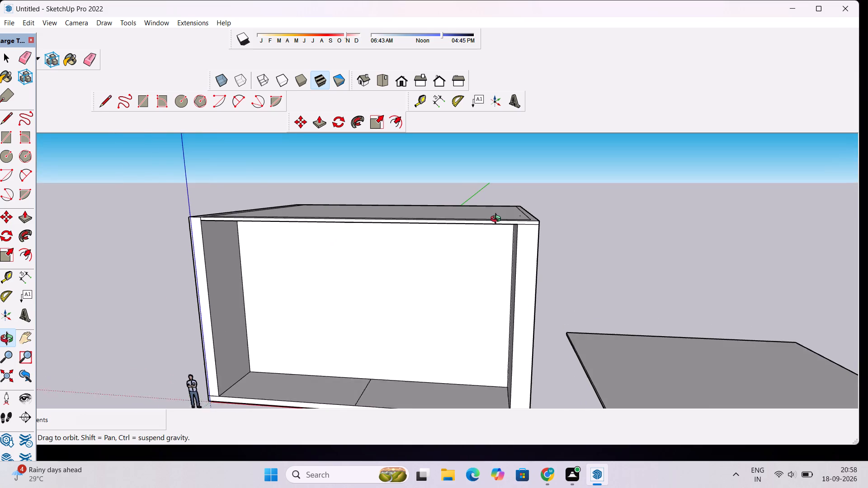
scroll(498, 220, "up", 2)
left_click_drag(529, 230, 415, 261, "shift")
scroll(414, 261, "up", 5)
left_click_drag(425, 263, 433, 264)
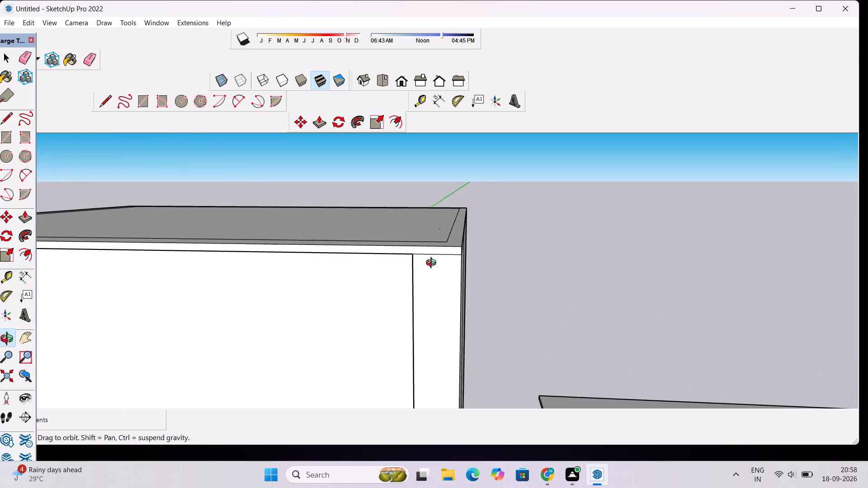
left_click_drag(433, 264, 440, 261)
left_click_drag(438, 258, 434, 272)
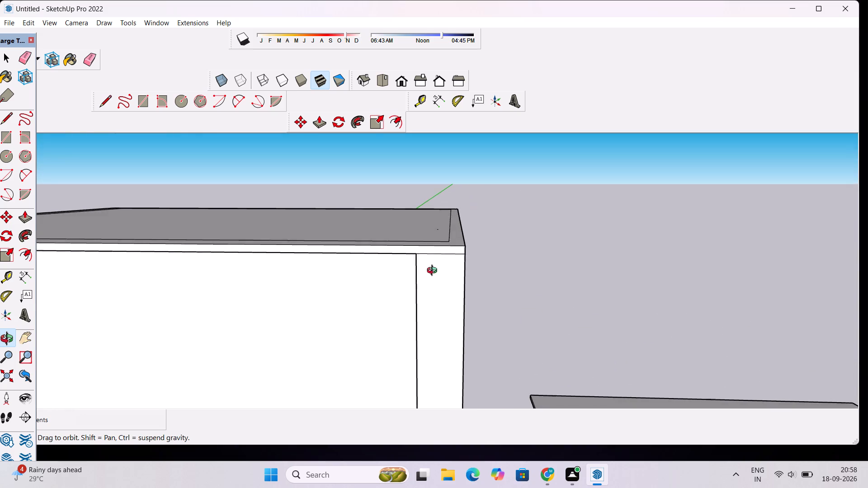
left_click_drag(434, 272, 422, 309)
scroll(419, 309, "down", 4)
left_click_drag(422, 293, 355, 338)
scroll(365, 304, "up", 2)
left_click_drag(435, 299, 340, 338)
scroll(335, 327, "down", 4)
left_click_drag(382, 308, 382, 360, "shift")
left_click_drag(382, 361, 338, 370)
left_click_drag(332, 355, 337, 359, "shift")
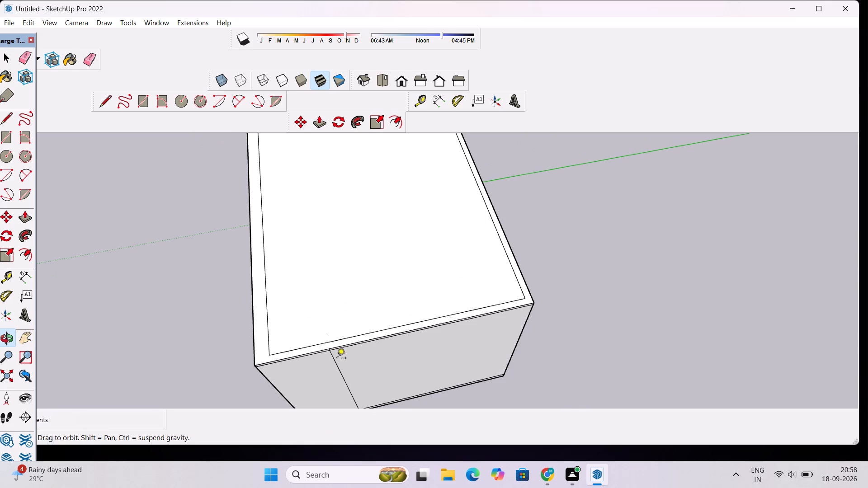
Place a lengthwise guide on the roof top 13' in from the front inset line.
key("t")
left_click(268, 284)
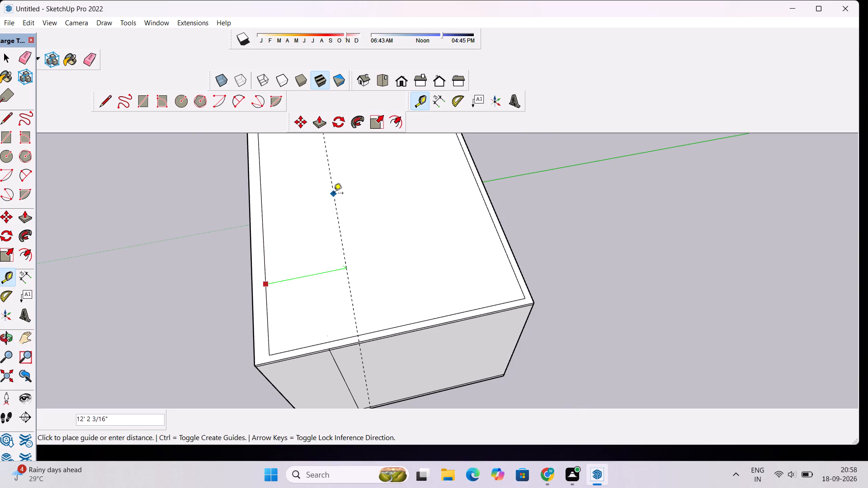
scroll(345, 242, "down", 1)
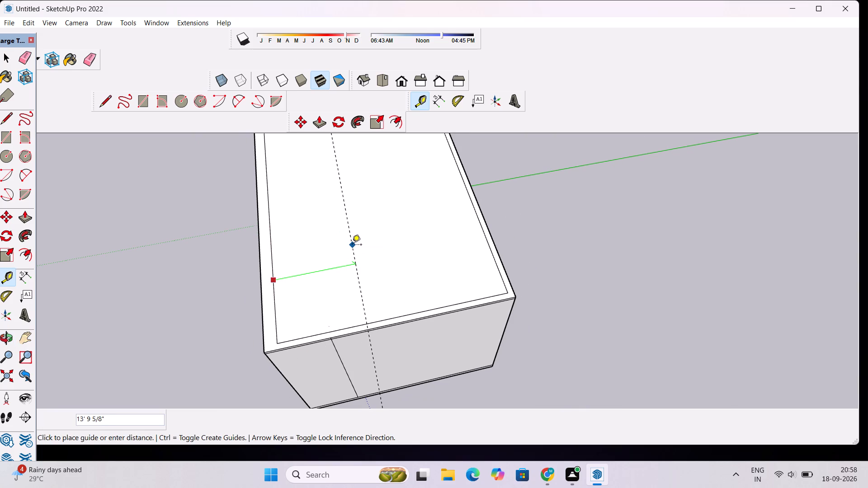
type("13'")
key("Return")
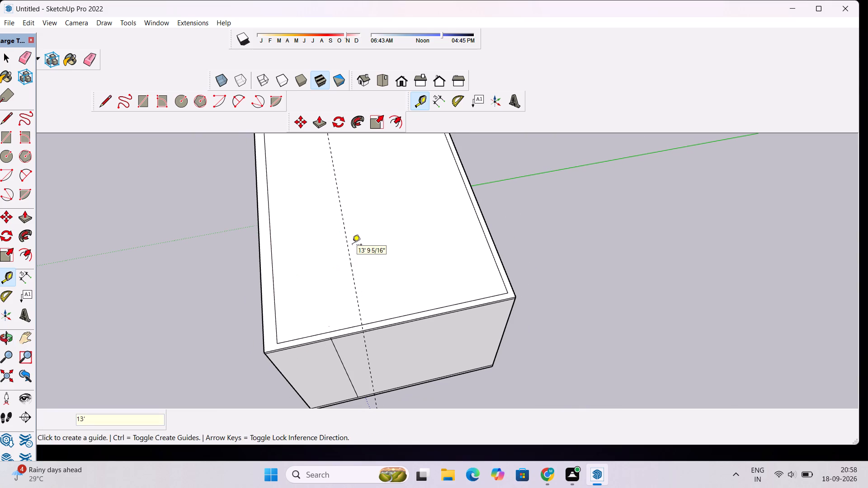
Place a parallel guide on the roof top 2' behind the lengthwise guide, towards the back edge.
scroll(352, 245, "down", 3)
left_click(346, 222)
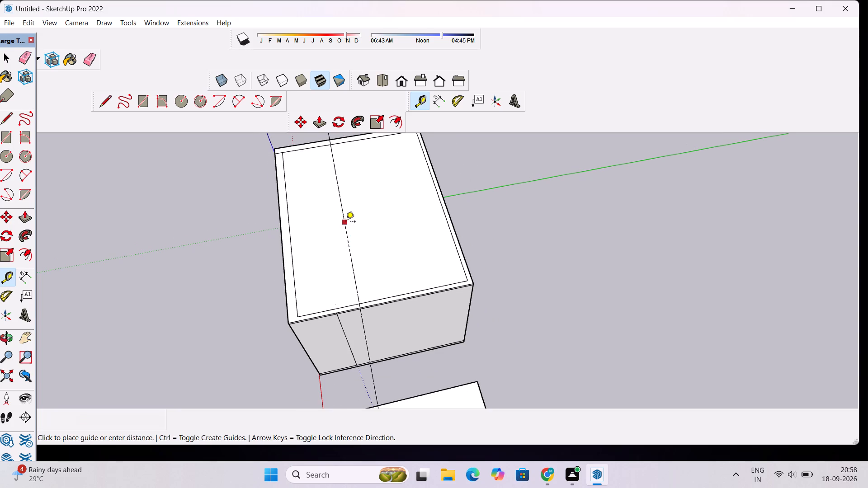
type("2'")
key("Return")
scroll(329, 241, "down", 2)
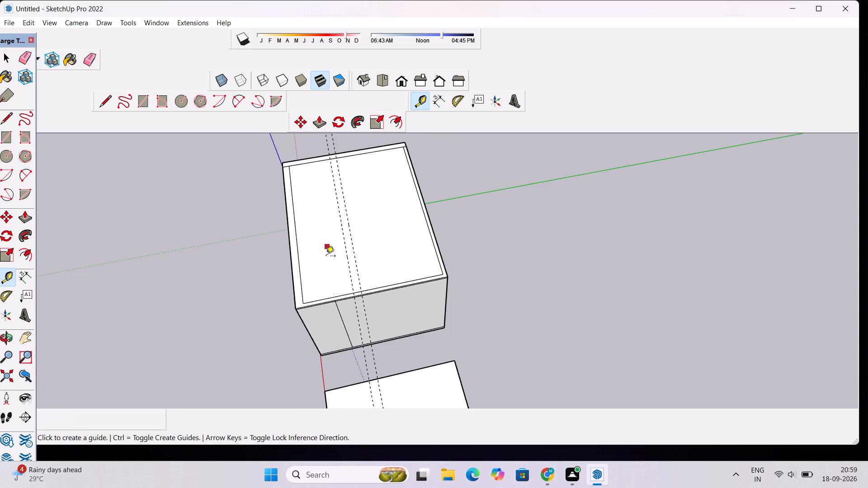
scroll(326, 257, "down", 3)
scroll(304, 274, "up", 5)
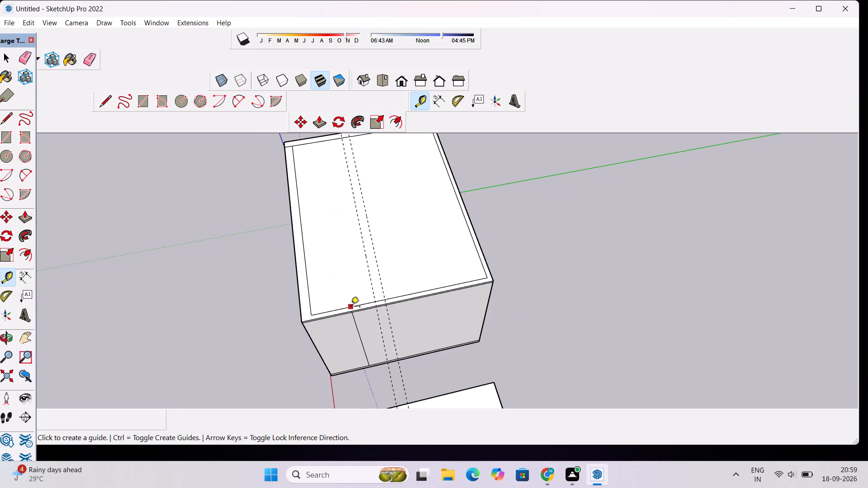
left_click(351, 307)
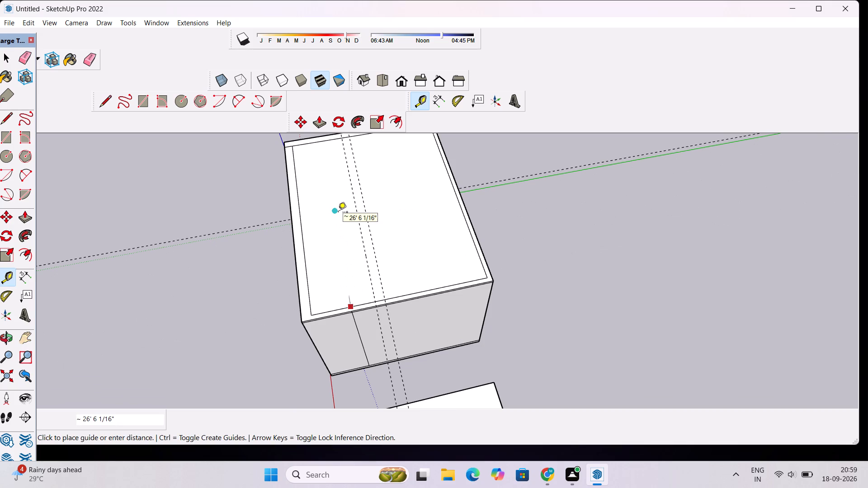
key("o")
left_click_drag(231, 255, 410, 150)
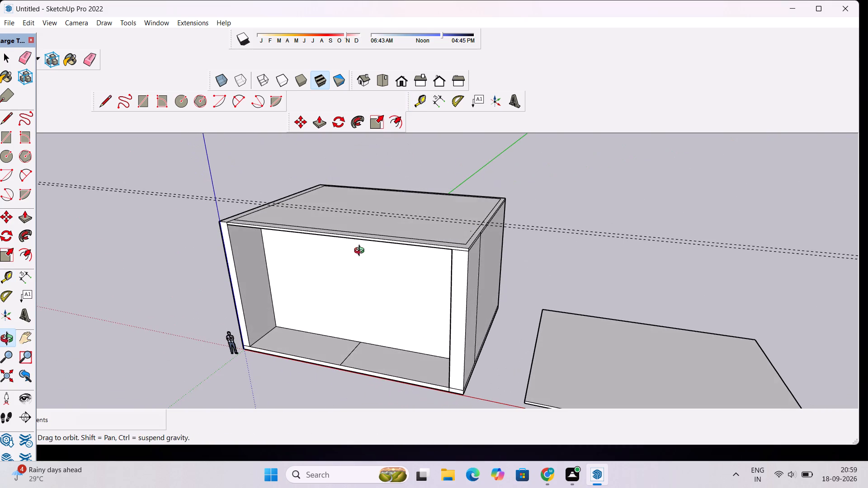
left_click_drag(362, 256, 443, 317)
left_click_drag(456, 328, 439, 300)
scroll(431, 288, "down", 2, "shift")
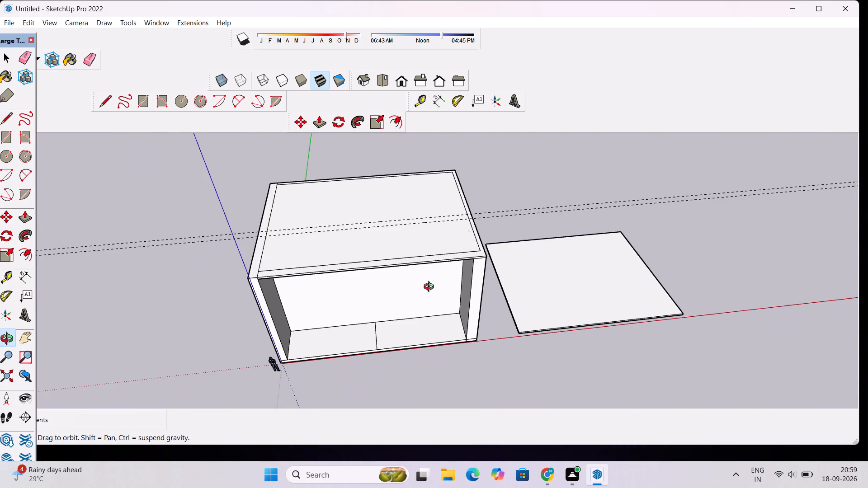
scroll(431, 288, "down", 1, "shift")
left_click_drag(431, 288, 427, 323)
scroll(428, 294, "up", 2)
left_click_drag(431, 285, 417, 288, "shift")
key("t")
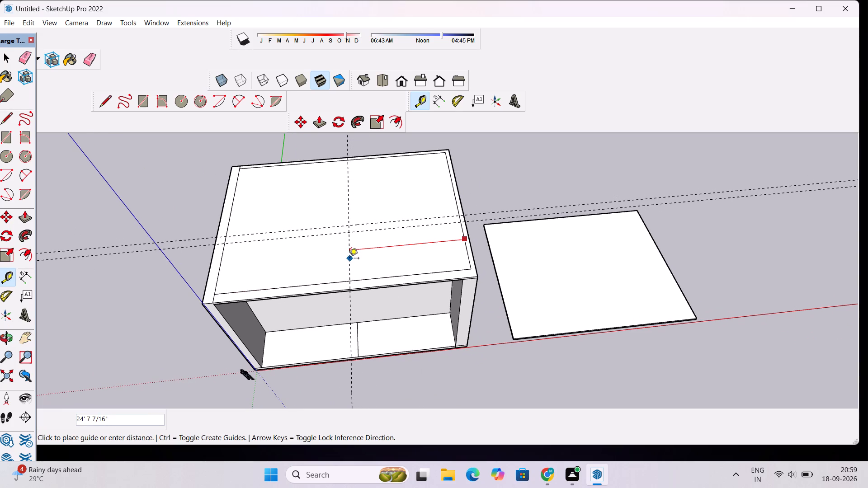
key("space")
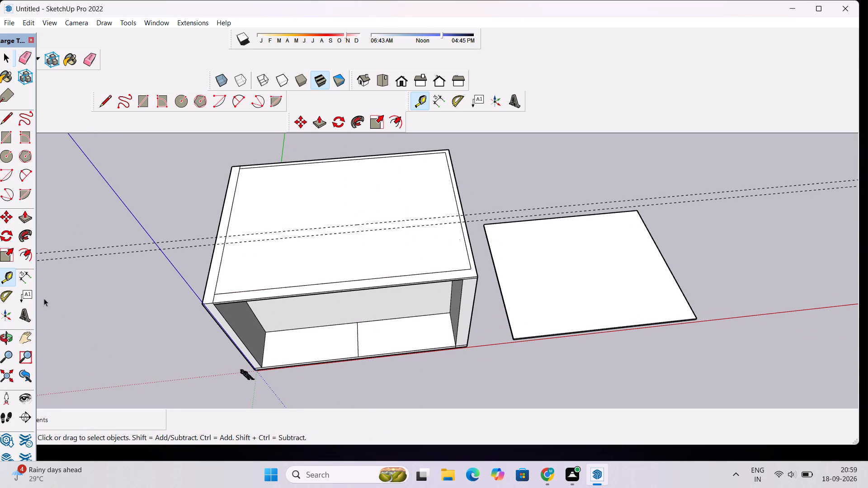
Measure along the front floor edge from the floor's dividing line towards the far end wall.
left_click(26, 272)
scroll(380, 374, "up", 4)
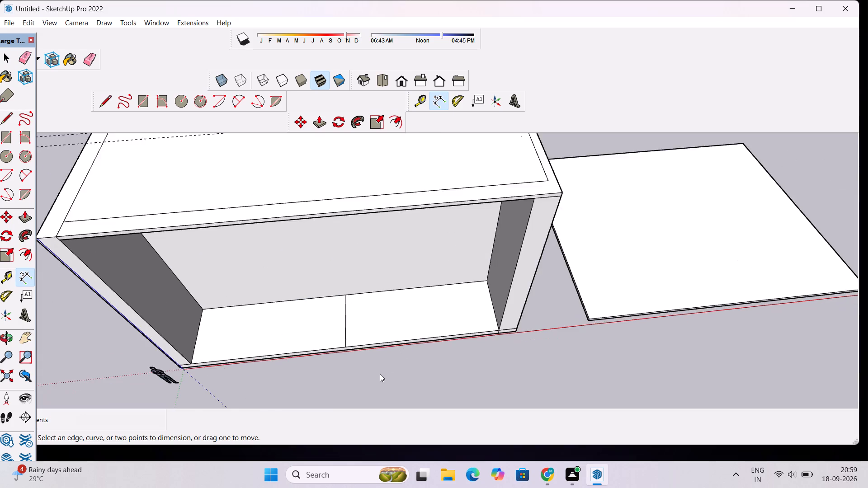
scroll(380, 374, "up", 3)
left_click(340, 340)
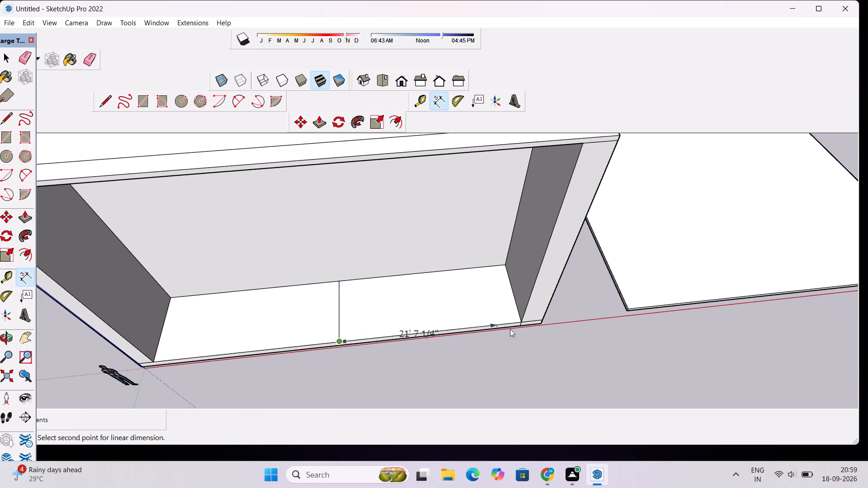
key("space")
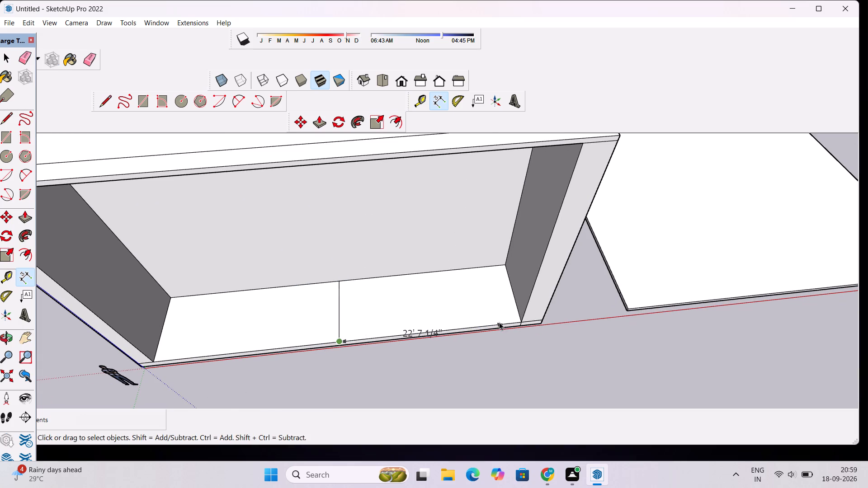
Place a crosswise guide on the roof top 25' in from the inset line at the end farthest from the origin.
key("t")
scroll(434, 338, "down", 10)
scroll(468, 243, "up", 7)
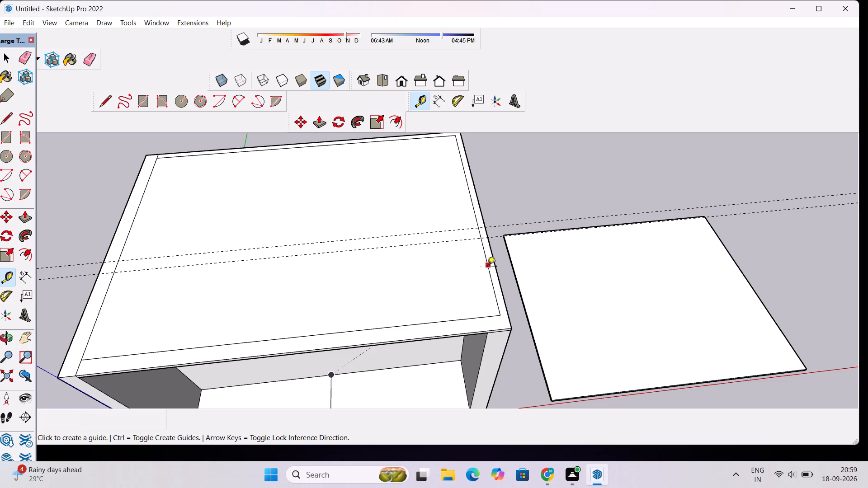
scroll(486, 281, "up", 8)
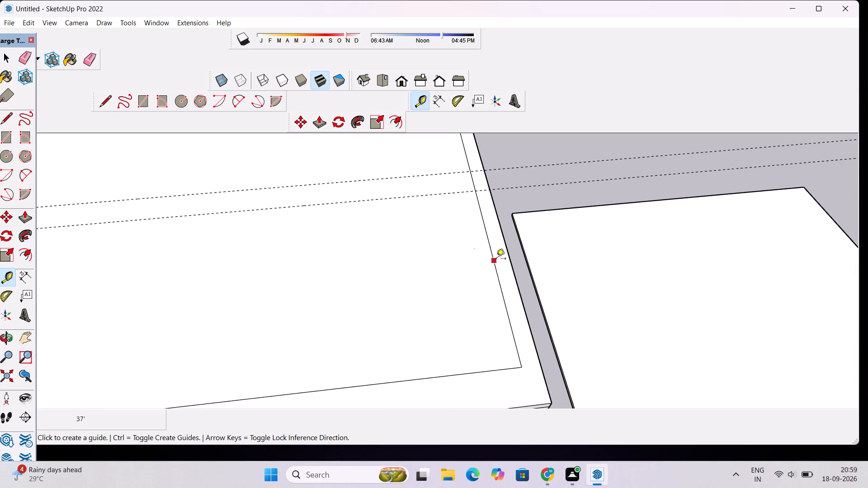
left_click(496, 259)
scroll(462, 264, "down", 15)
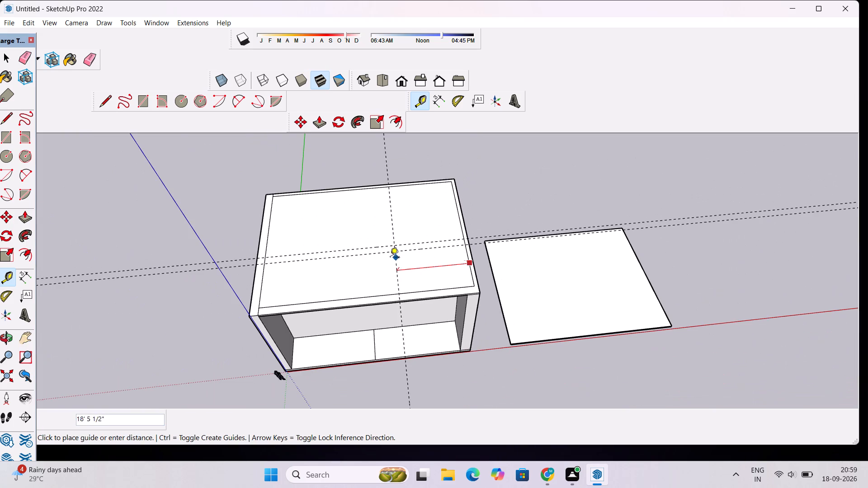
type("25'")
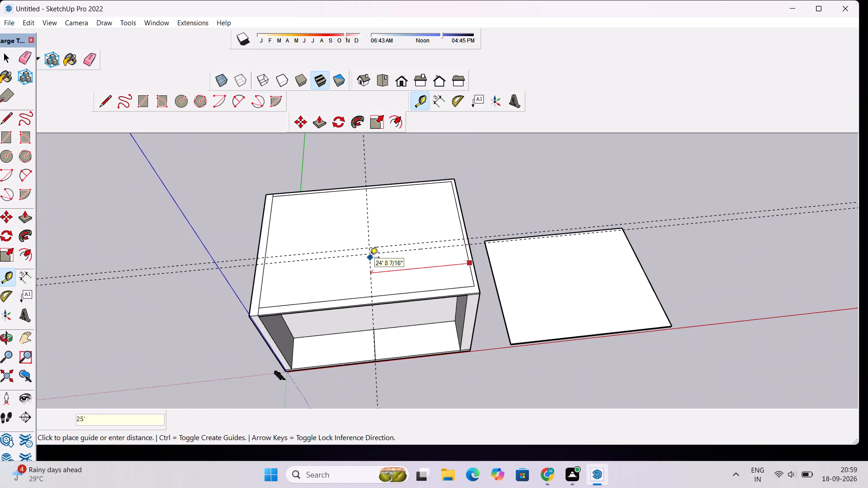
key("Return")
Draw a 2' wide, 26' long strip between the lengthwise guides, from the crosswise guide to the roof's far end edge.
scroll(370, 258, "down", 5)
scroll(434, 258, "up", 3)
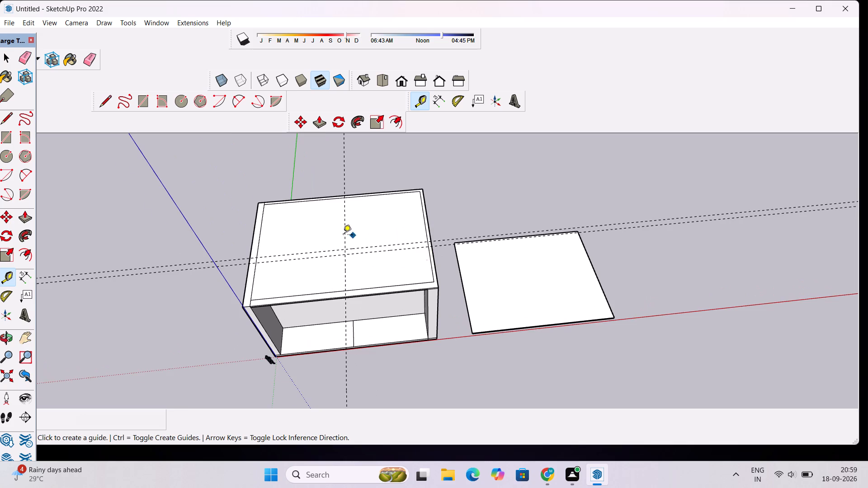
scroll(341, 235, "up", 3)
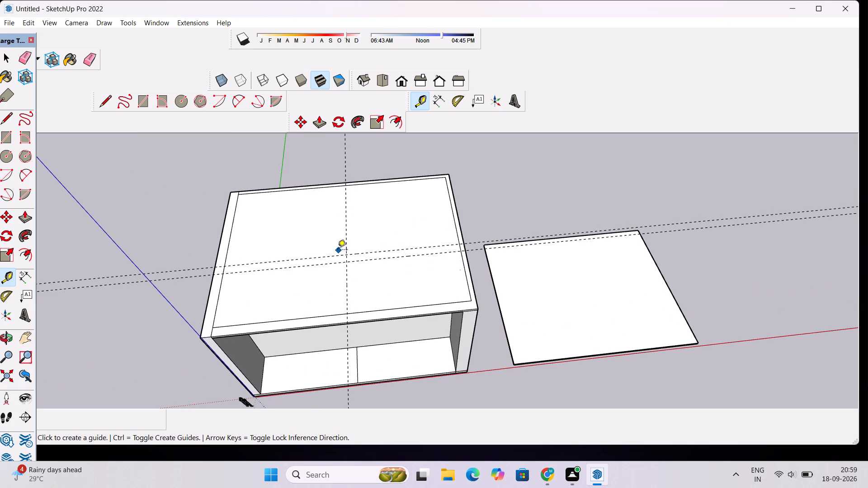
scroll(328, 251, "down", 1)
key("space")
type("l")
scroll(439, 257, "up", 2)
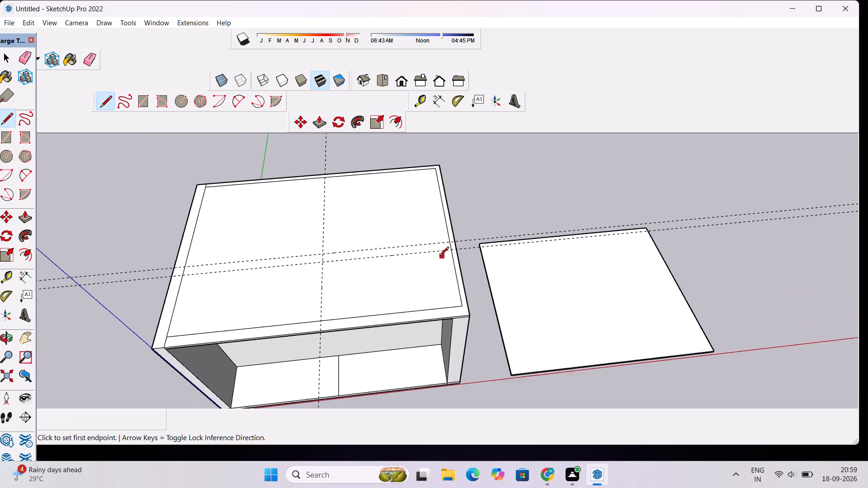
scroll(439, 257, "up", 2)
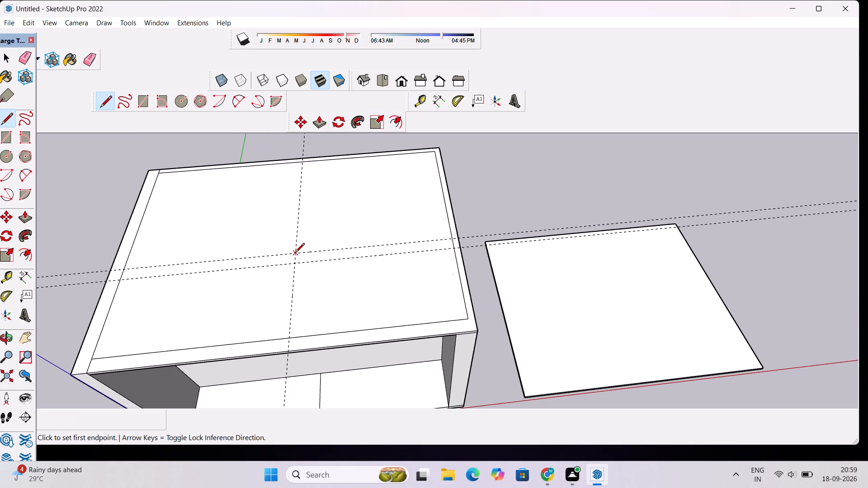
left_click(295, 253)
scroll(451, 239, "up", 7)
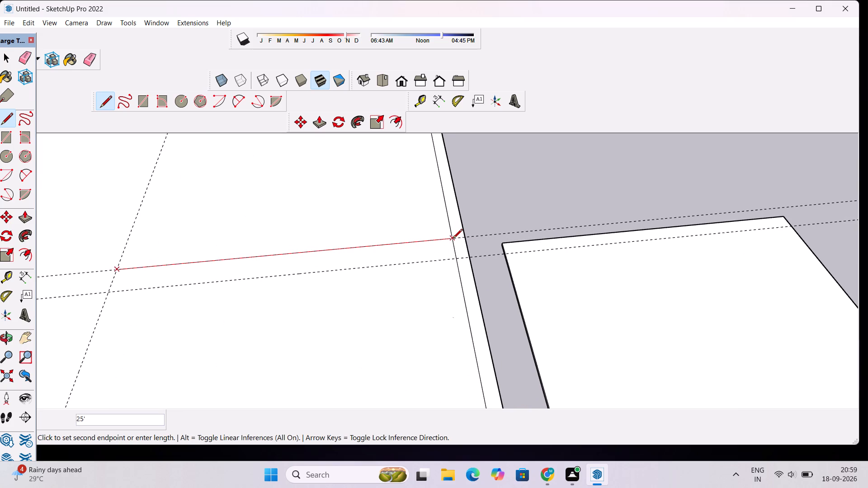
left_click(466, 238)
left_click(116, 270)
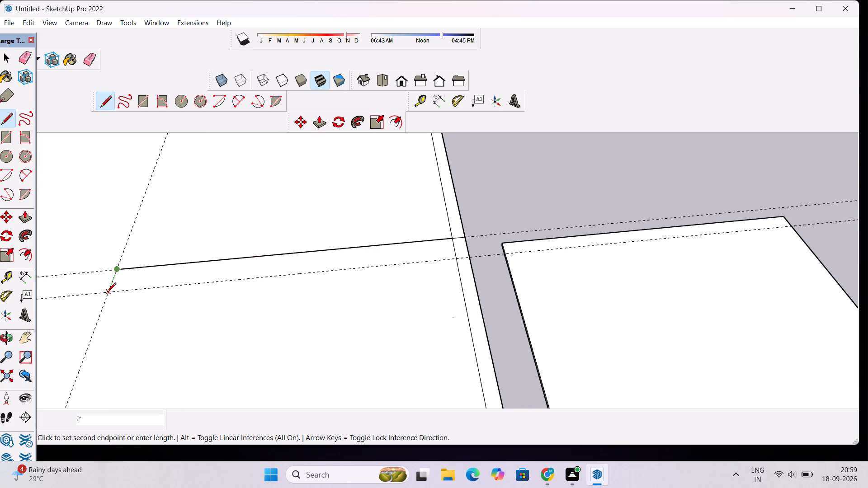
left_click(107, 293)
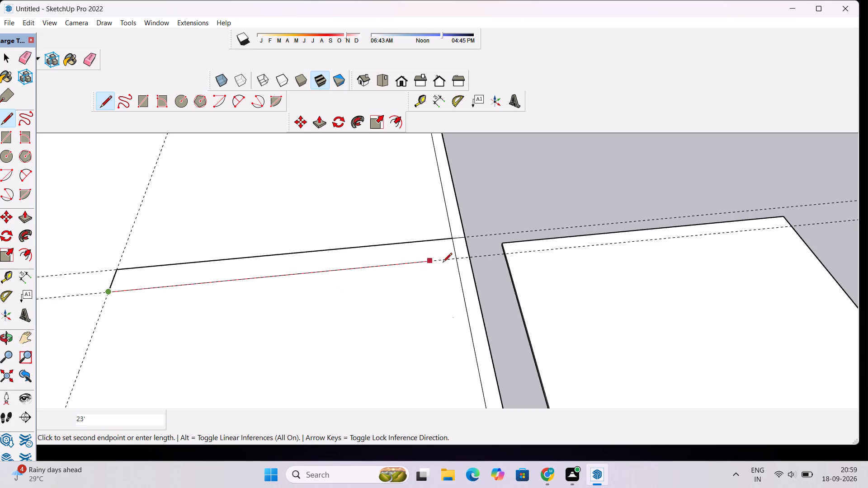
left_click(471, 259)
scroll(363, 238, "down", 4)
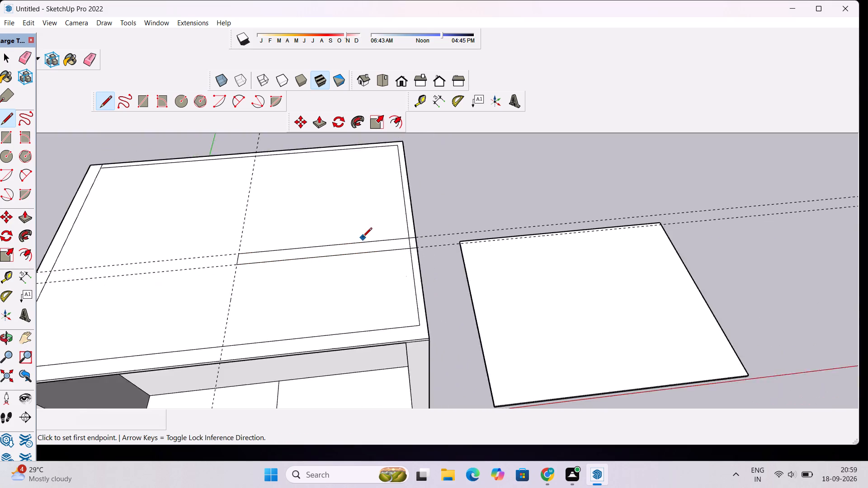
scroll(363, 238, "down", 10)
key("space")
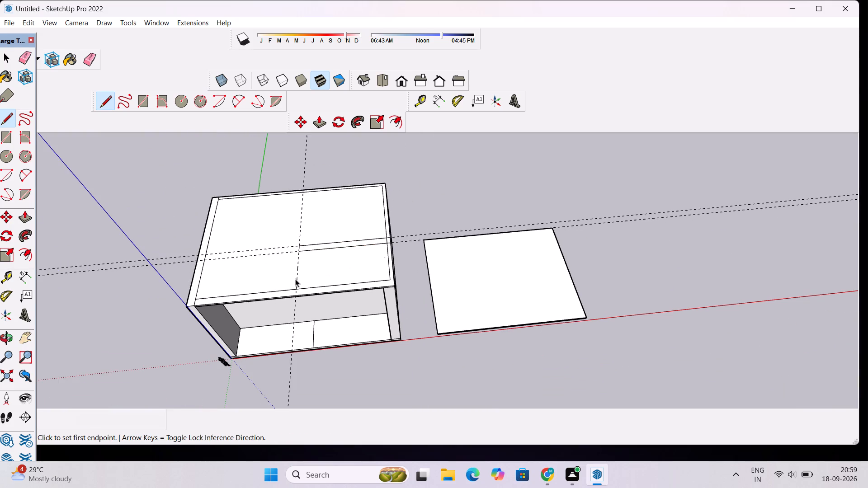
Erase the two lengthwise guides and the crosswise guide, keeping the strip outline on the roof.
key("e")
left_click_drag(116, 244, 119, 272)
left_click(304, 170)
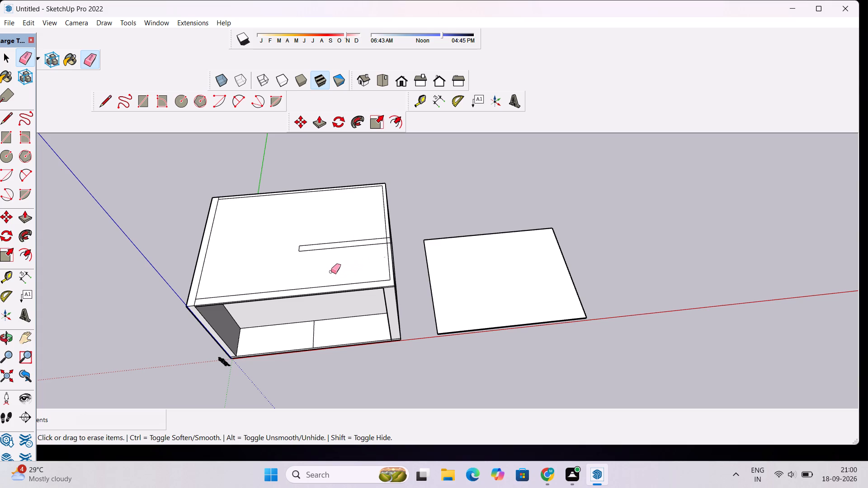
Draw a line 13' from the strip's inner front corner to the front inset line, continuing 2' across the border to the front edge.
scroll(271, 260, "up", 5)
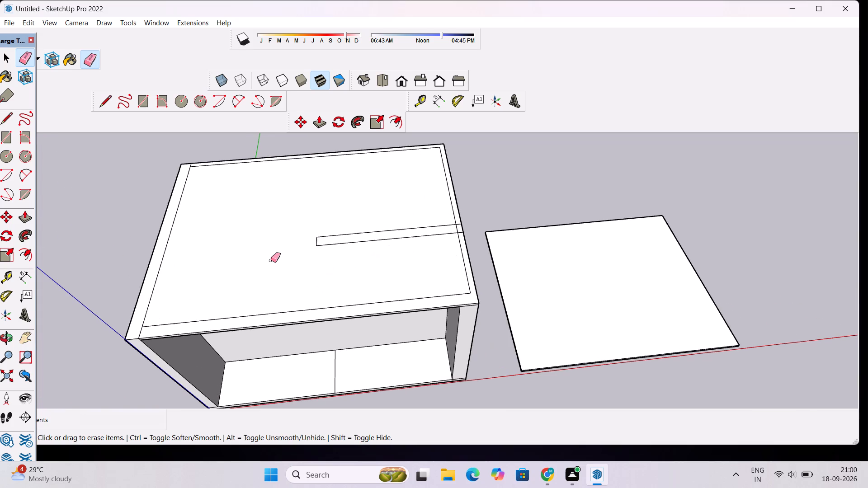
key("l")
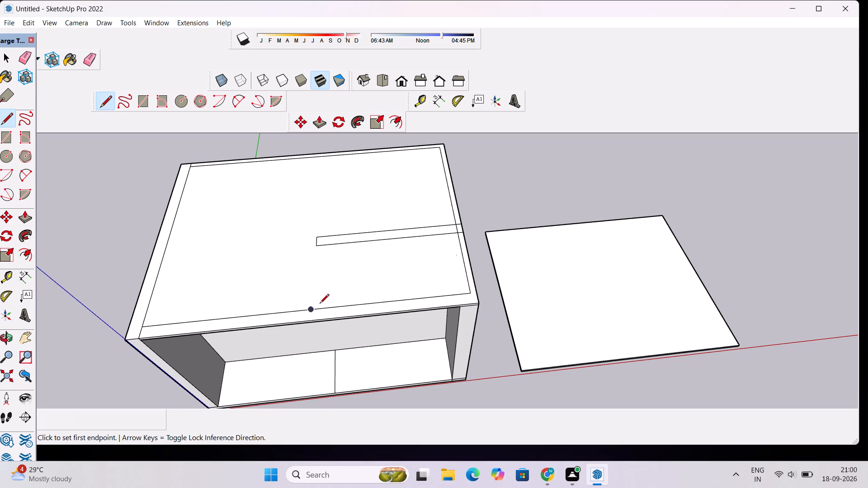
scroll(323, 307, "up", 4)
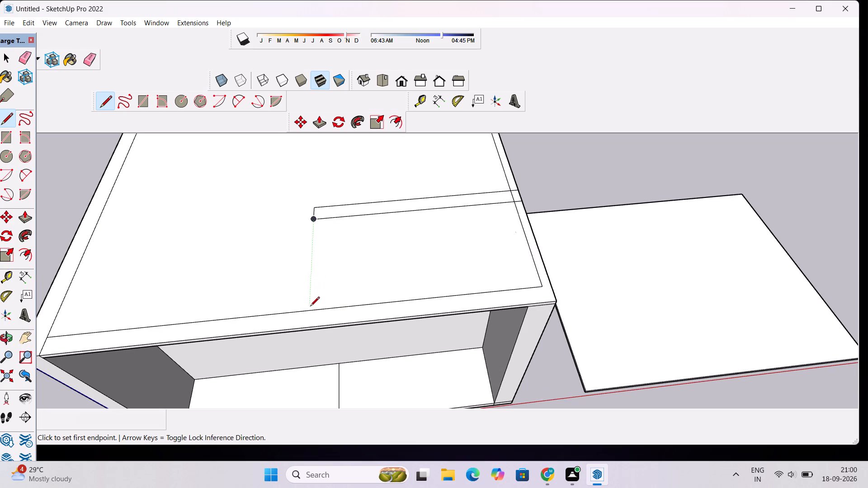
left_click(314, 221)
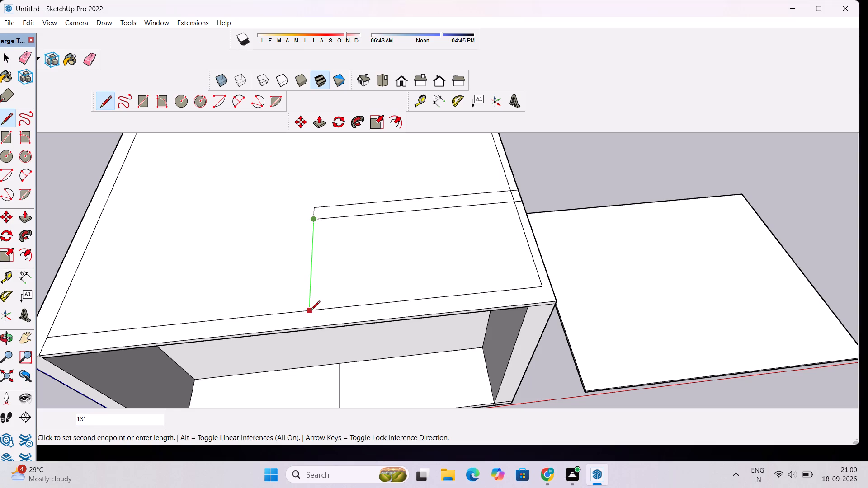
left_click(311, 311)
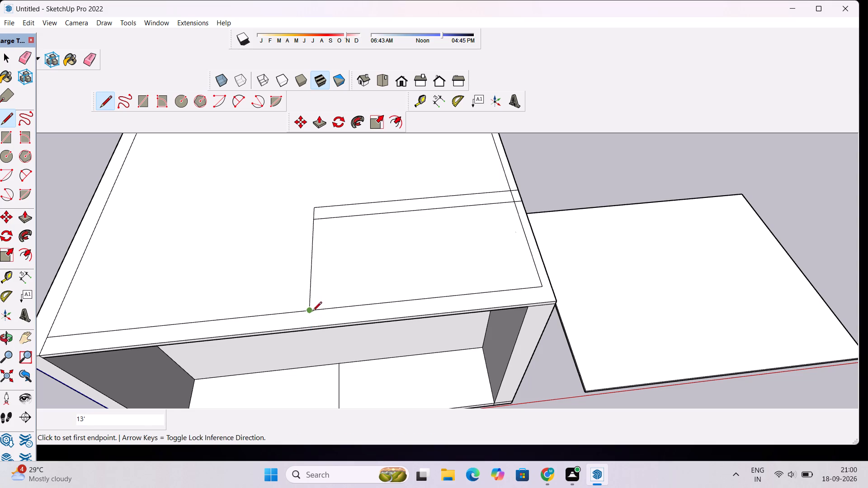
left_click(308, 313)
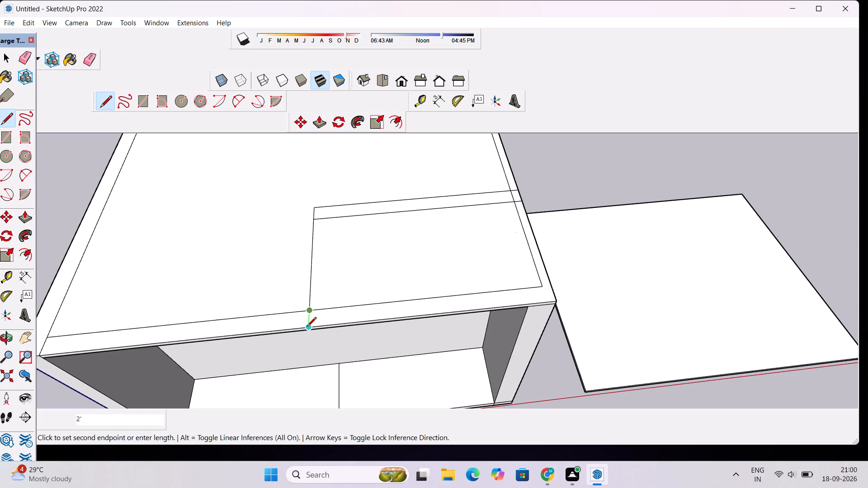
left_click(307, 327)
key("space")
Erase the 13' line between the strip and the front inset line, keeping the 2' line across the front border.
type("e")
left_click_drag(303, 279, 333, 284)
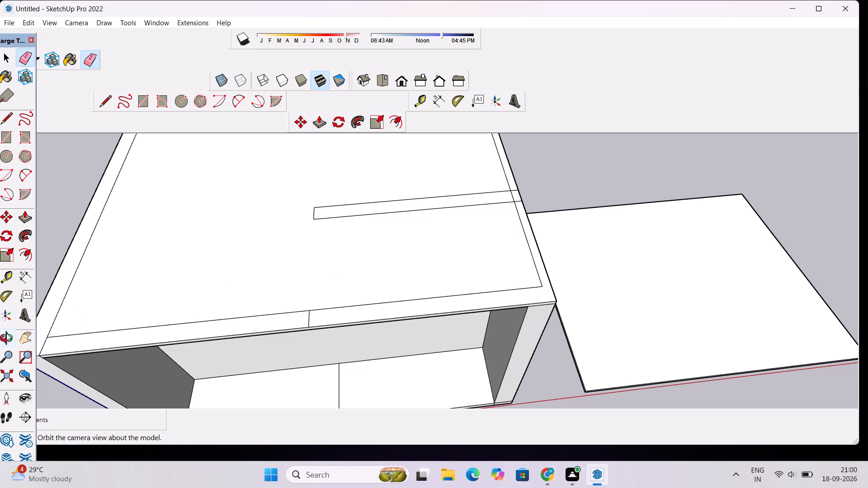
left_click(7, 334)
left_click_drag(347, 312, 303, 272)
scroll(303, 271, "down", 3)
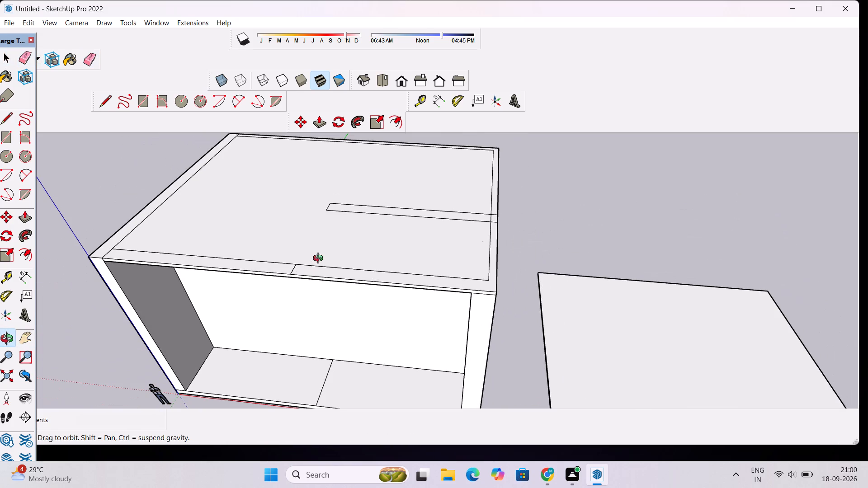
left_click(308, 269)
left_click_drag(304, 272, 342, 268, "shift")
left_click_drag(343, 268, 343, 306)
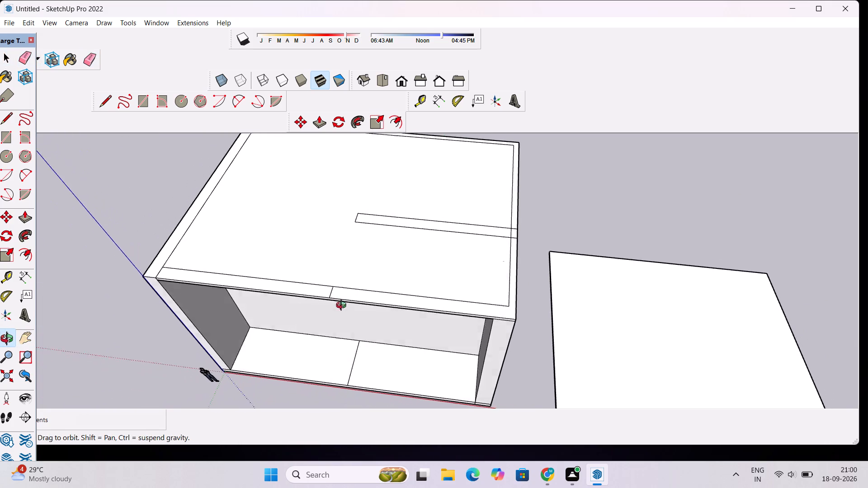
Copy the rear segment of the inset line along the roof's far end edge 1' inward, behind the strip.
left_click_drag(343, 306, 347, 310)
left_click_drag(382, 301, 340, 293, "shift")
left_click_drag(499, 297, 453, 310, "shift")
scroll(449, 307, "up", 2, "shift")
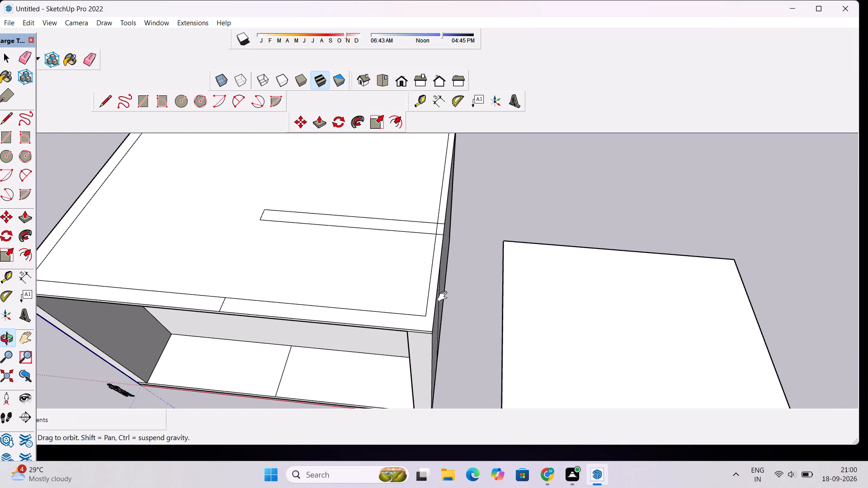
left_click_drag(444, 296, 436, 315, "shift")
scroll(436, 315, "down", 3, "shift")
left_click_drag(432, 305, 425, 323, "shift")
scroll(425, 323, "up", 1)
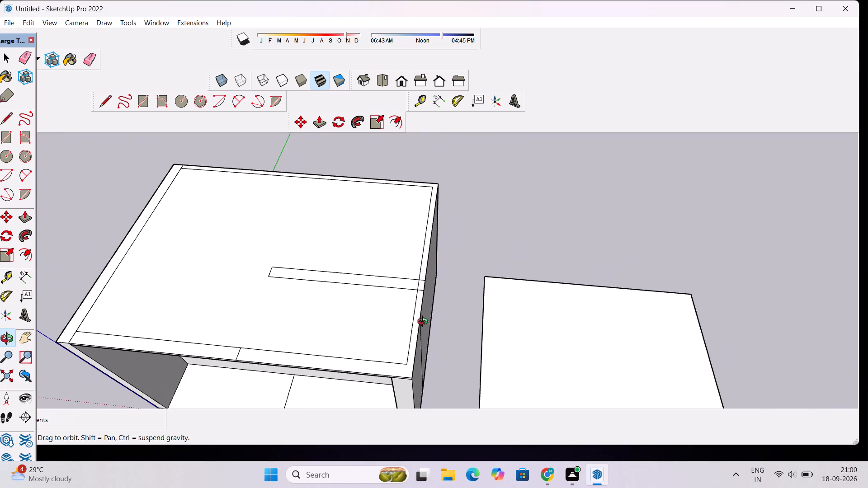
key("m")
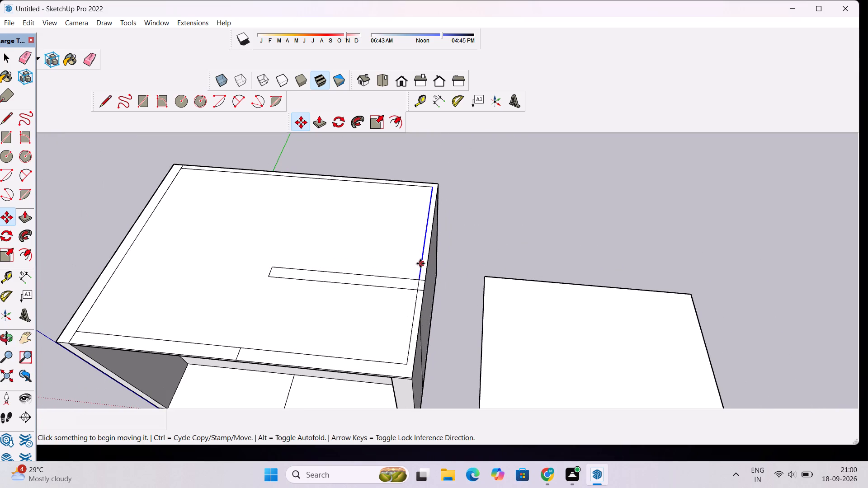
left_click(420, 263)
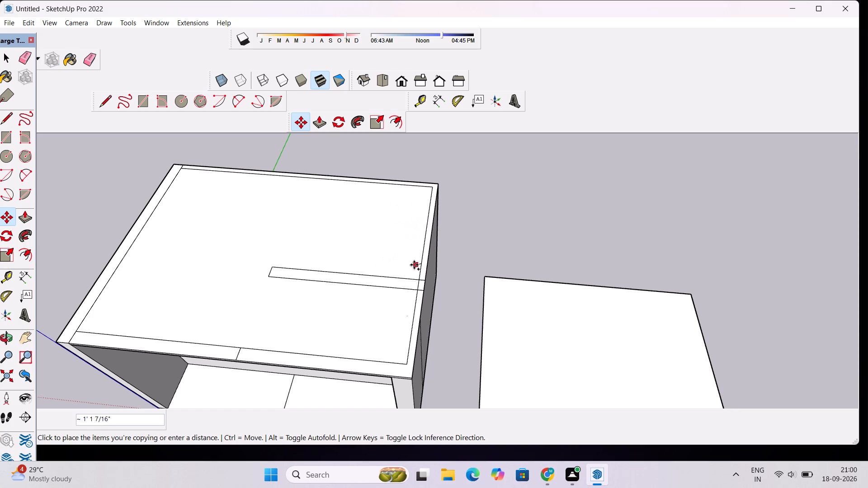
scroll(410, 265, "up", 4)
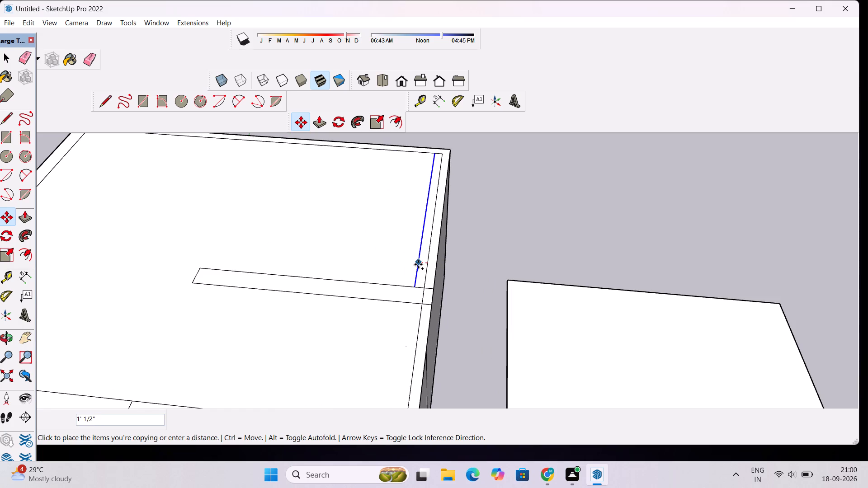
key("2")
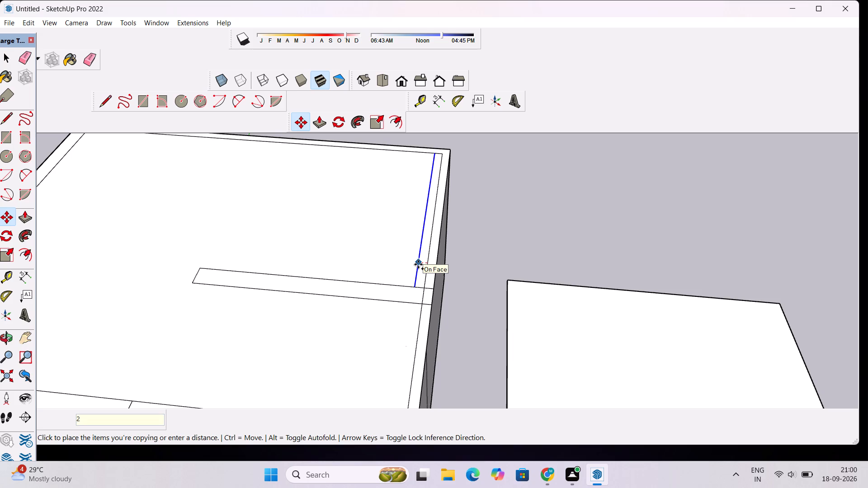
key("BackSpace")
type("1'")
key("Return")
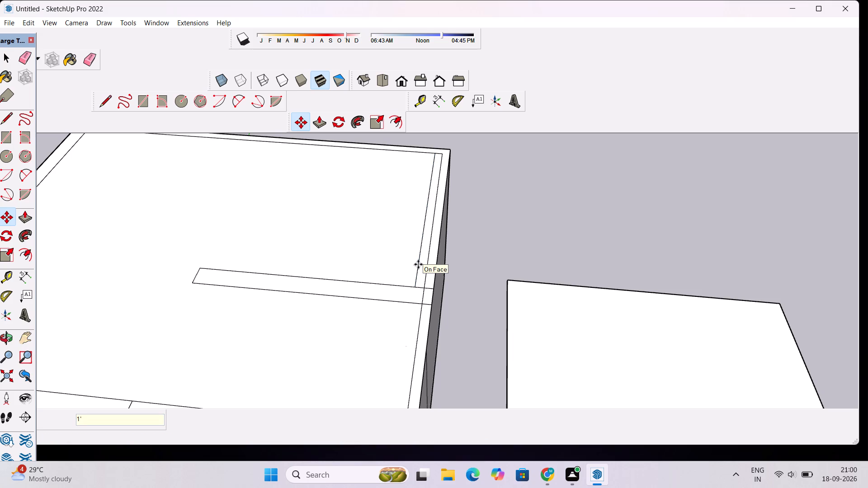
Copy the front segment of the far-end inset line inward, in line with the copied rear segment.
scroll(420, 242, "down", 5)
scroll(400, 313, "up", 4)
left_click(428, 282)
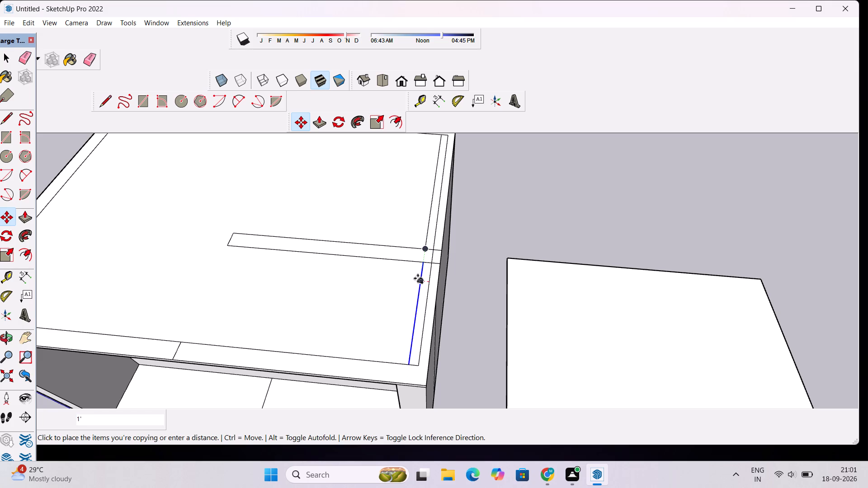
left_click(418, 278)
key("space")
Erase the original far-end inset segments, their front corner stub, and the short lines separating the strip from the front part of the border.
key("e")
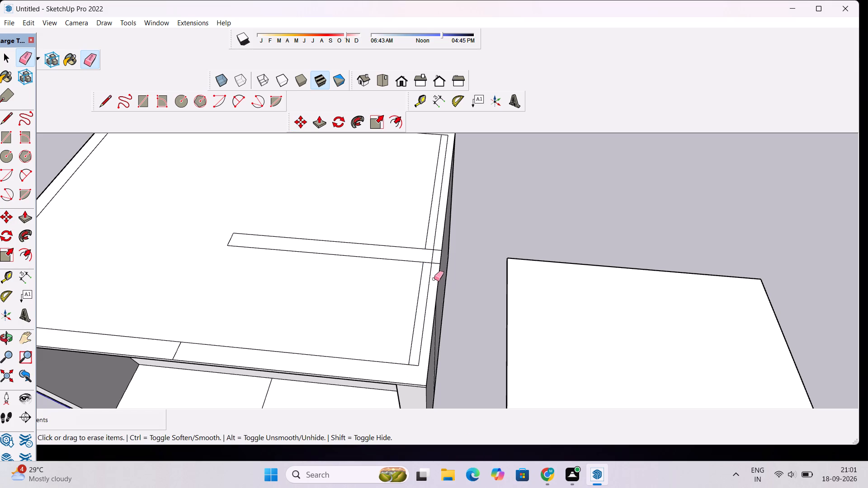
left_click(429, 277)
left_click_drag(414, 358, 415, 371)
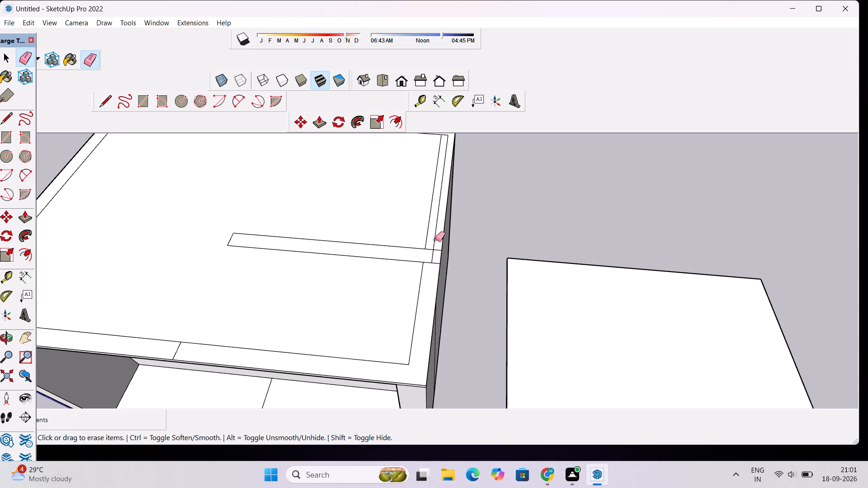
left_click(435, 239)
scroll(434, 247, "down", 3)
scroll(434, 253, "up", 2)
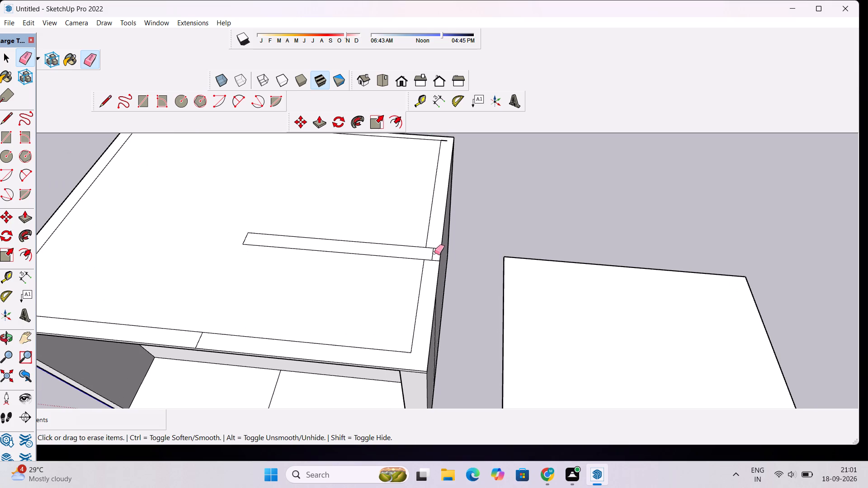
left_click(434, 253)
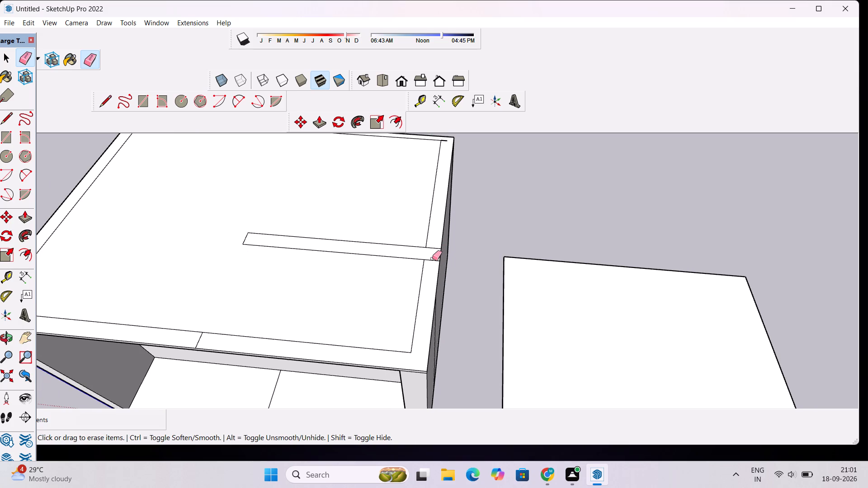
left_click(432, 258)
Push/Pull the U-shaped face formed by the strip, far-end border and front border upward from the roof as walls.
scroll(494, 243, "down", 3)
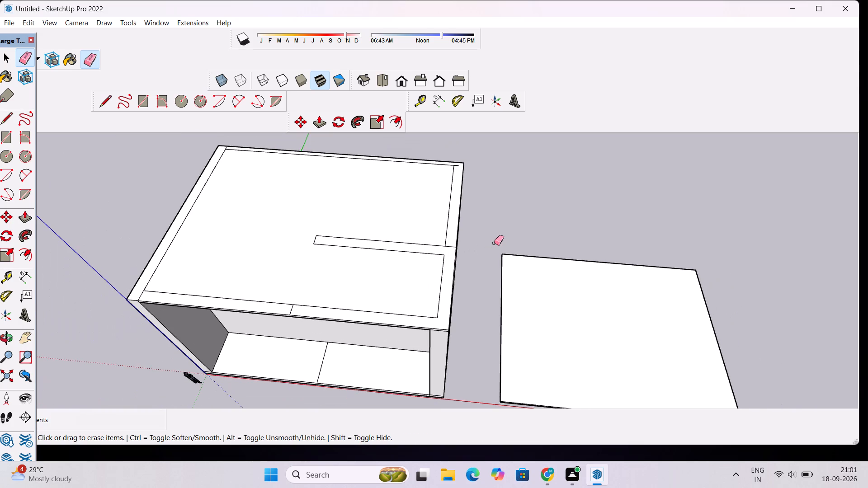
key("o")
left_click_drag(423, 357, 413, 333)
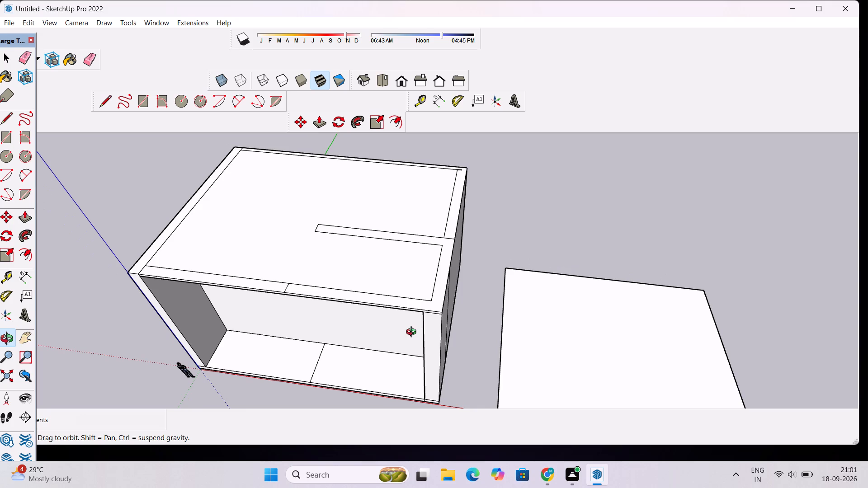
left_click_drag(413, 333, 395, 349, "shift")
left_click_drag(400, 347, 392, 331, "shift")
key("p")
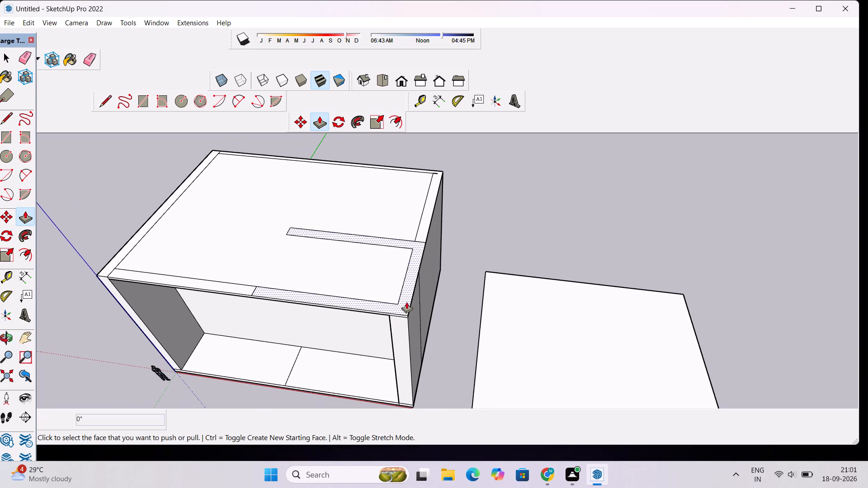
left_click(406, 298)
scroll(406, 280, "down", 3)
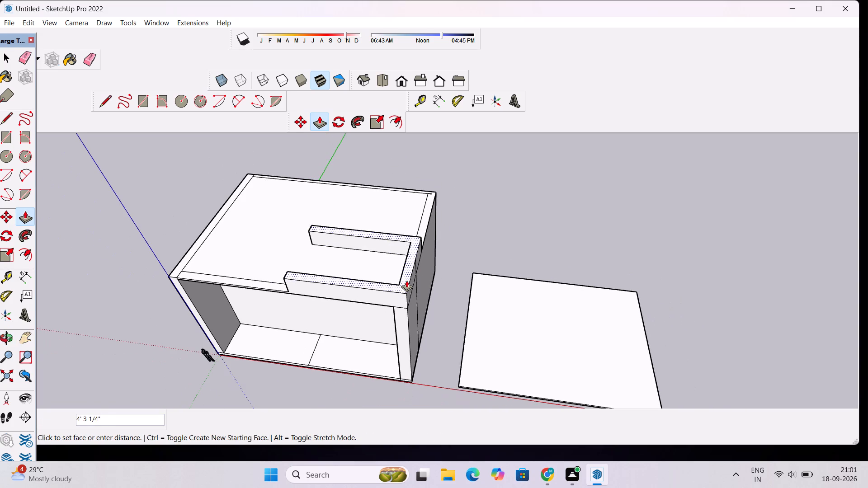
scroll(415, 254, "down", 1)
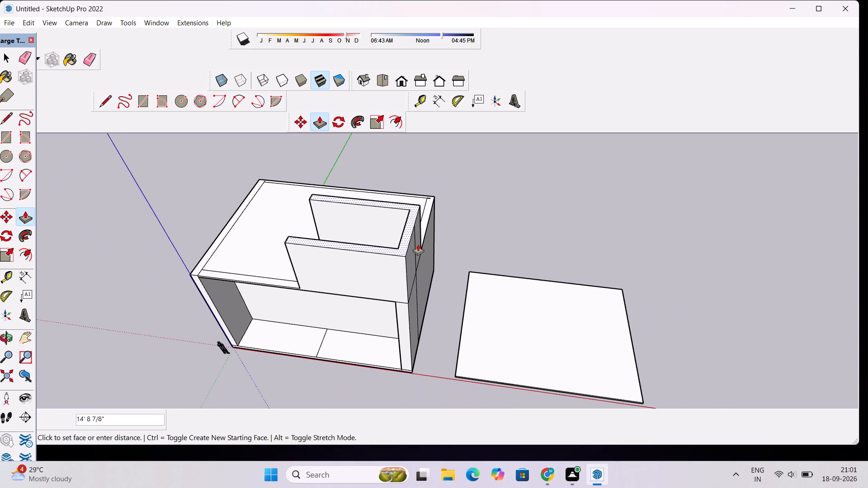
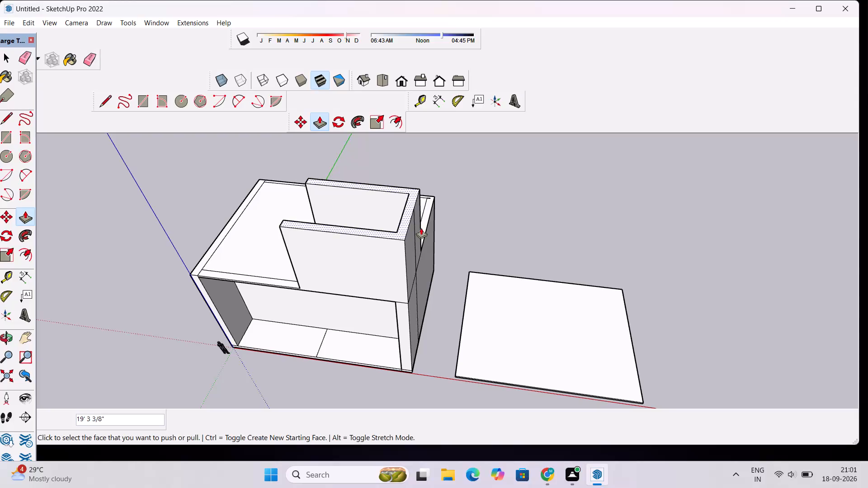
Examine the raised upper-level walls and the block's open front and interior from several angles.
key("o")
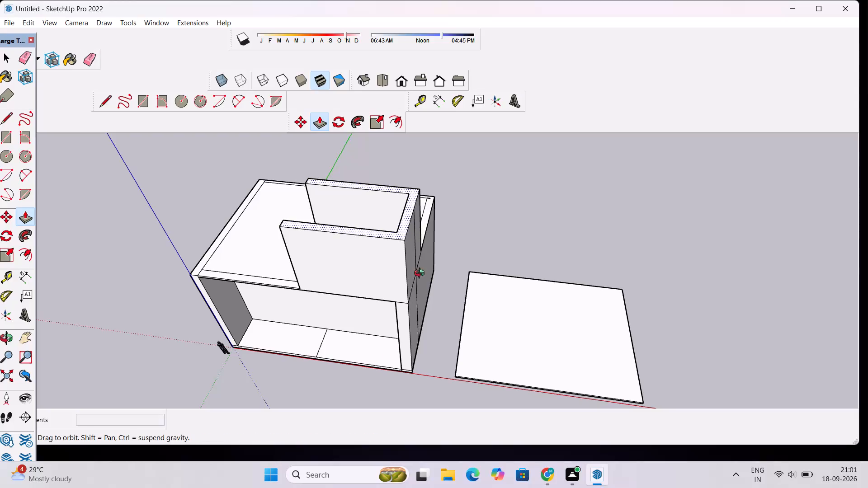
left_click_drag(386, 366, 413, 267)
scroll(415, 267, "down", 4)
scroll(461, 270, "up", 3)
left_click_drag(468, 269, 362, 292)
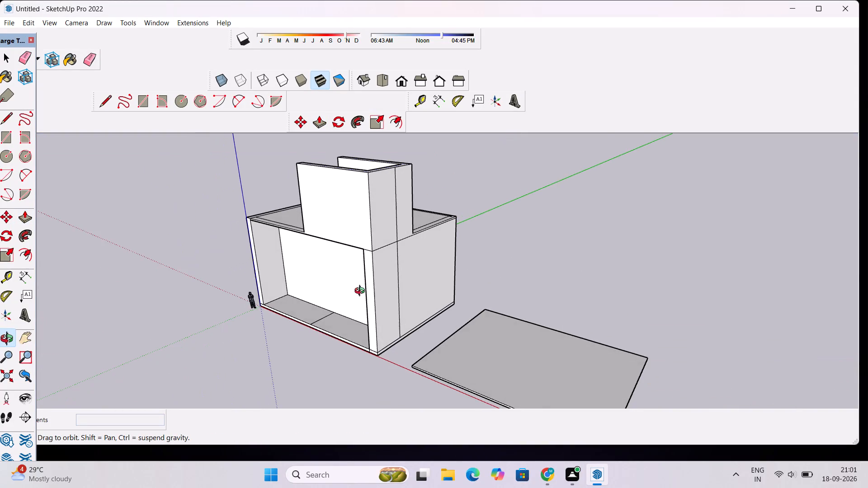
left_click_drag(362, 292, 435, 292)
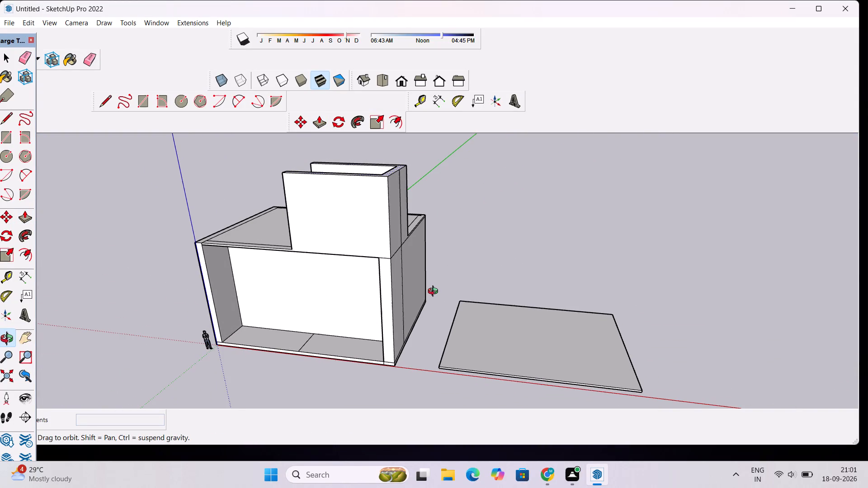
left_click_drag(369, 296, 469, 296, "shift")
scroll(469, 296, "up", 4)
left_click_drag(443, 297, 473, 287)
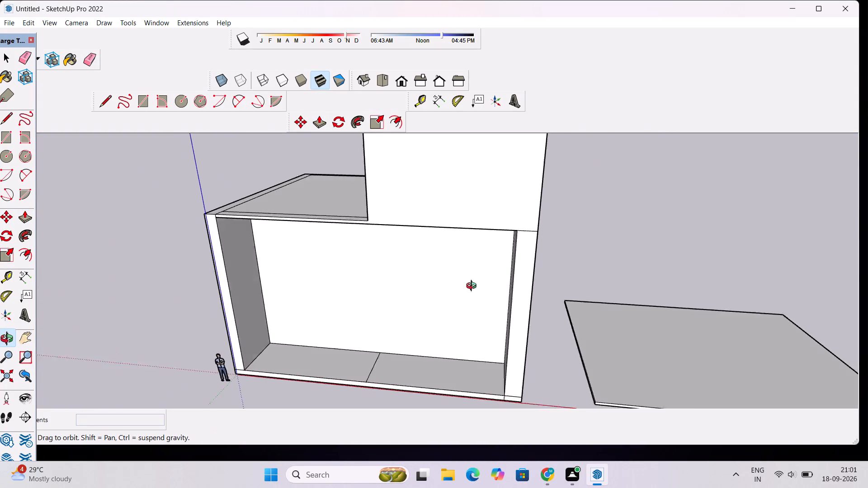
left_click_drag(473, 287, 481, 270)
scroll(481, 267, "down", 4)
left_click_drag(491, 262, 477, 268, "shift")
scroll(477, 268, "down", 4)
left_click_drag(506, 320, 472, 324)
scroll(456, 286, "up", 3)
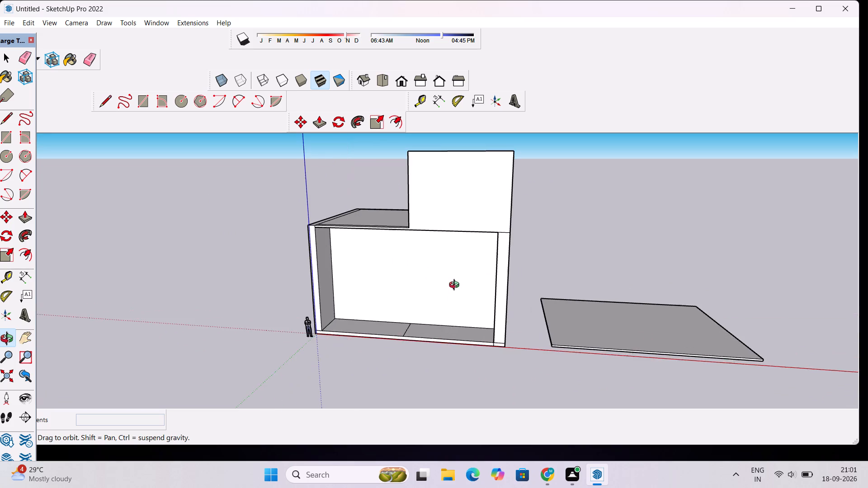
left_click_drag(466, 269, 460, 284, "shift")
scroll(460, 284, "up", 1)
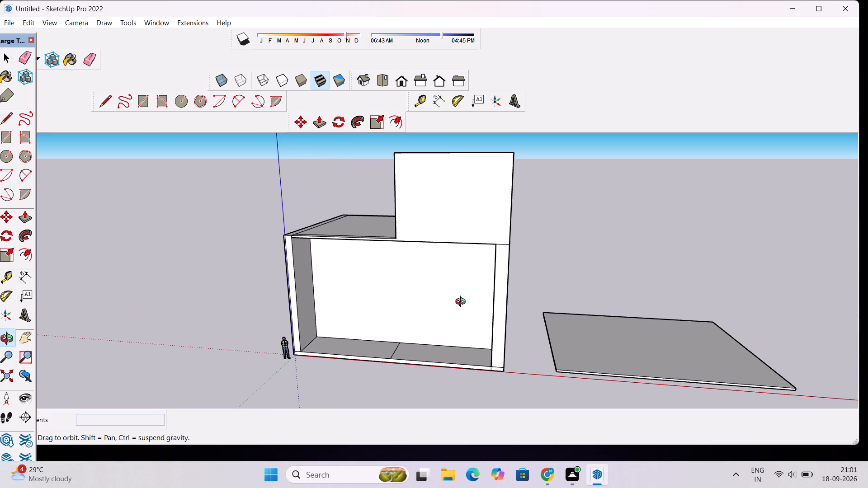
left_click_drag(464, 310, 479, 268)
left_click_drag(435, 270, 483, 272)
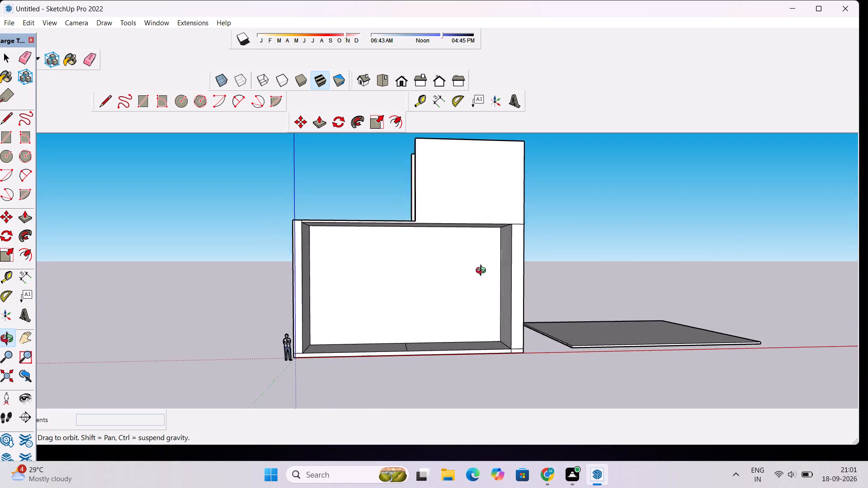
left_click_drag(483, 272, 447, 314)
scroll(444, 307, "up", 7)
left_click_drag(437, 300, 439, 279)
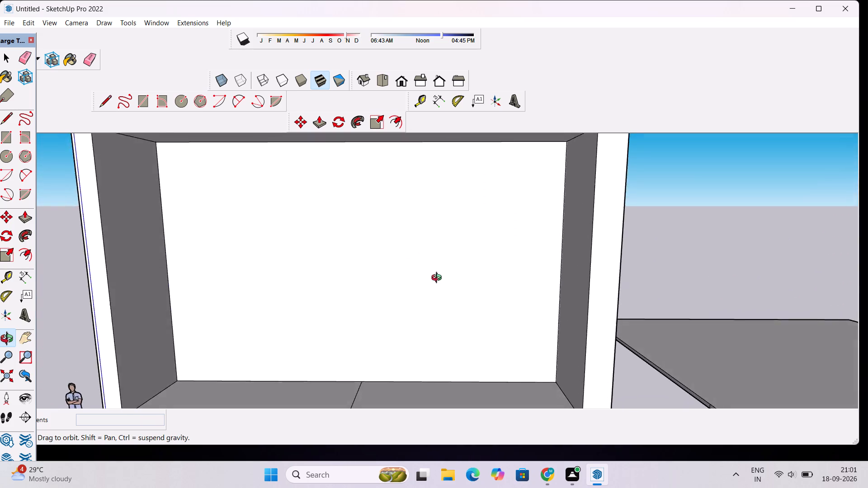
left_click_drag(439, 279, 439, 273)
Place a guide on the underside of the roof slab, 1.5' inward from its front edge.
scroll(440, 268, "down", 5)
left_click_drag(446, 263, 451, 323, "shift")
scroll(451, 323, "down", 4)
left_click_drag(452, 321, 458, 200)
scroll(462, 232, "up", 2)
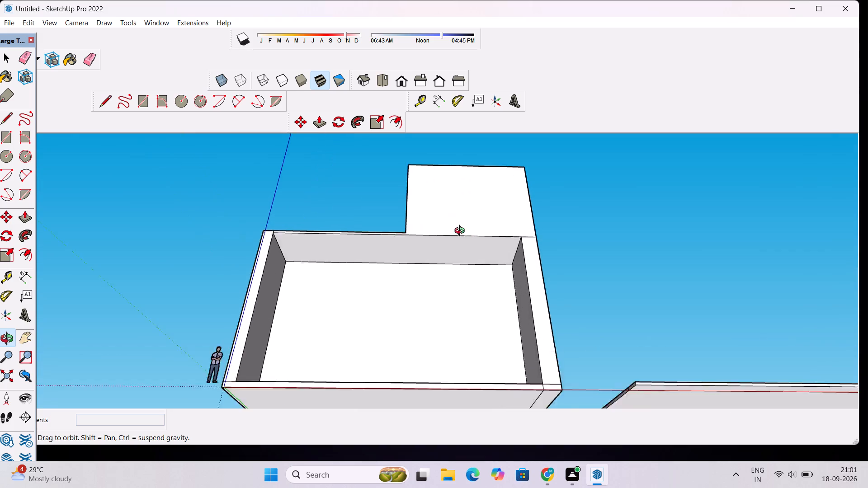
scroll(462, 232, "up", 6)
left_click_drag(464, 248, 462, 237, "shift")
scroll(462, 235, "up", 1)
left_click_drag(463, 255, 458, 235)
scroll(458, 235, "down", 2)
left_click_drag(455, 233, 452, 236)
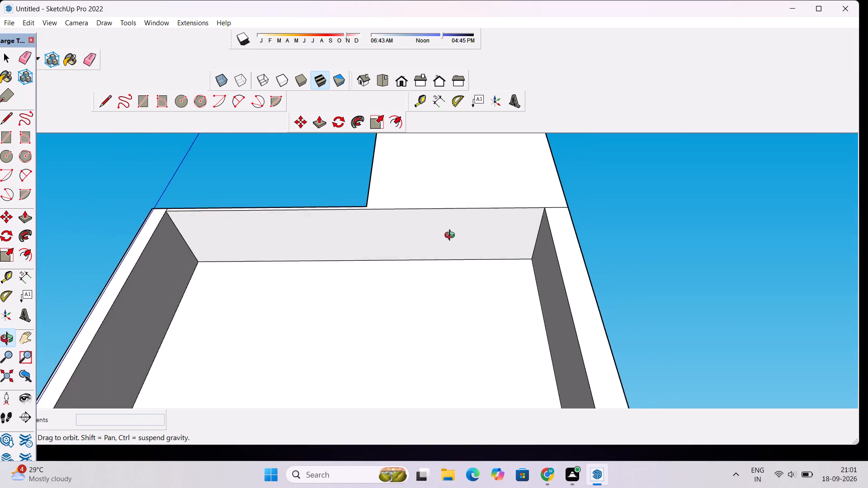
left_click_drag(452, 236, 447, 248)
key("t")
scroll(368, 223, "up", 4)
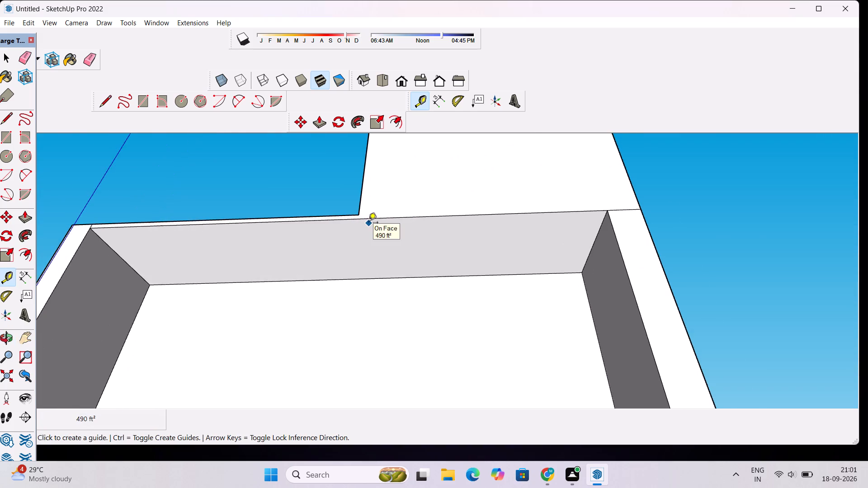
left_click(365, 220)
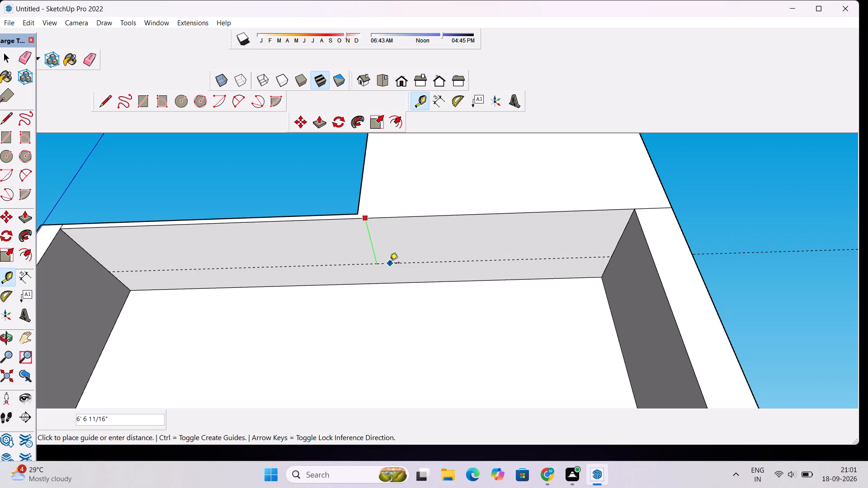
type("1.5'")
key("Return")
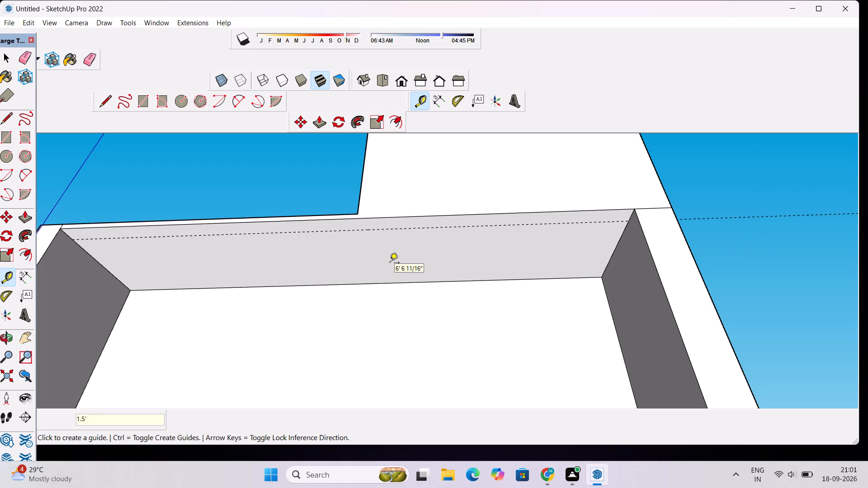
Draw a line along the guide across the underside of the roof slab, from one end wall to the other.
key("l")
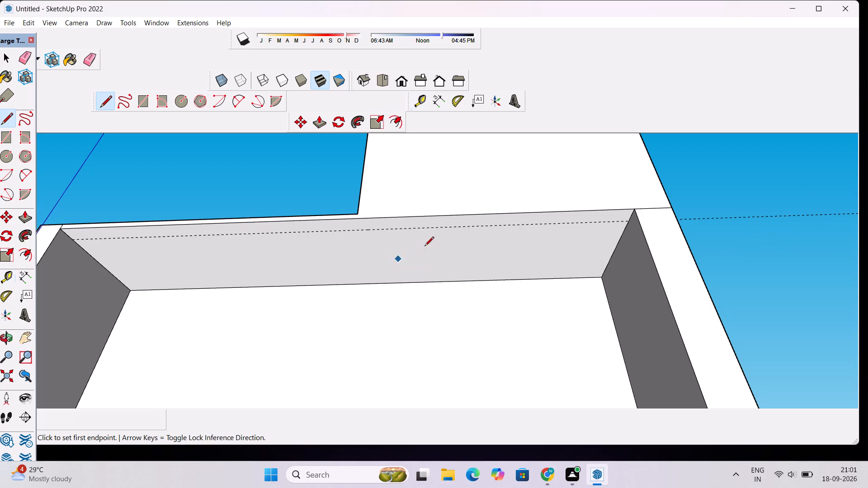
left_click(630, 220)
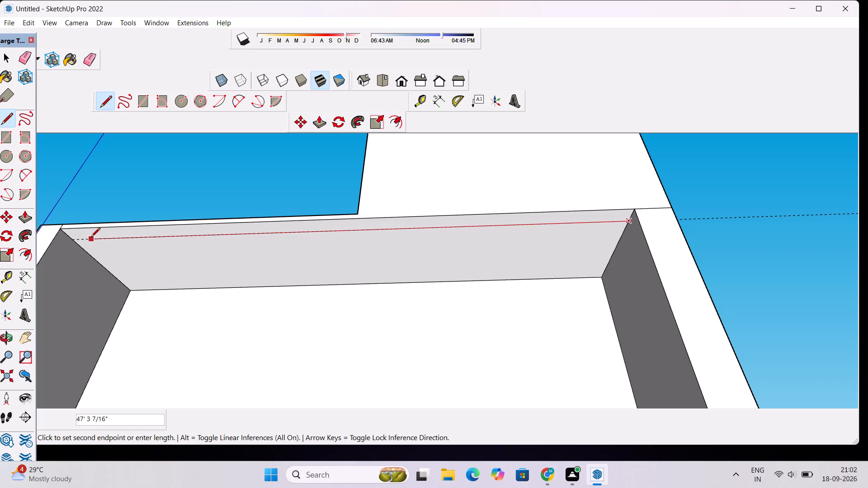
left_click(72, 240)
key("space")
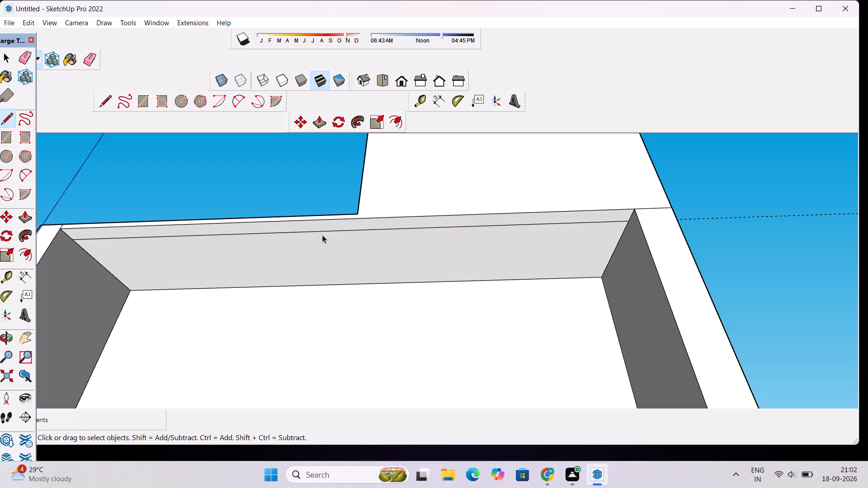
Draw a 6" vertical line across the roof slab's front edge, from the upper wall's bottom corner to the slab's underside.
scroll(323, 234, "down", 3)
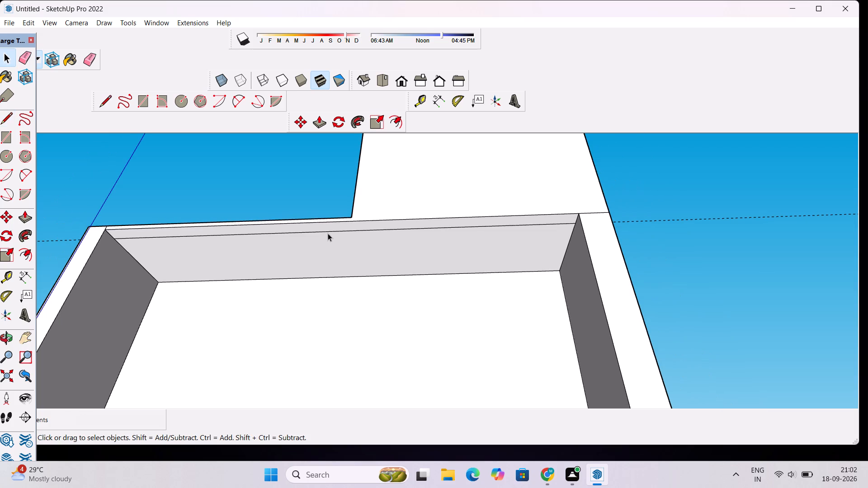
key("l")
scroll(343, 223, "up", 5)
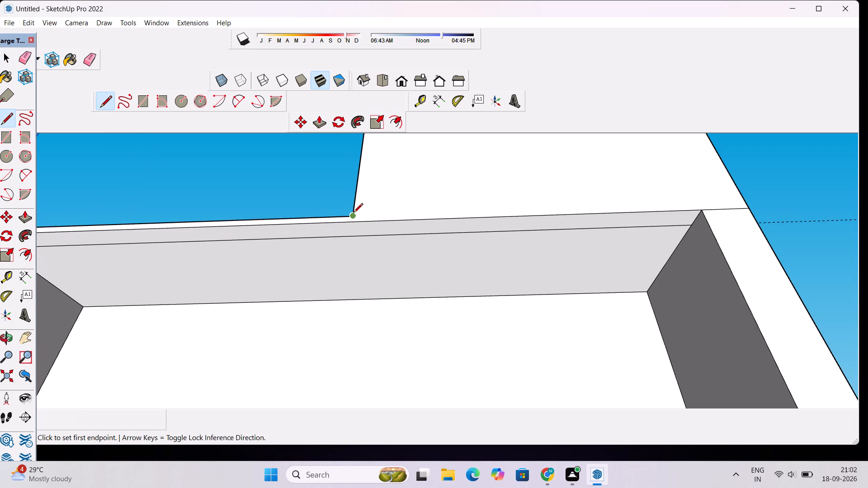
left_click(350, 217)
scroll(350, 225, "up", 12)
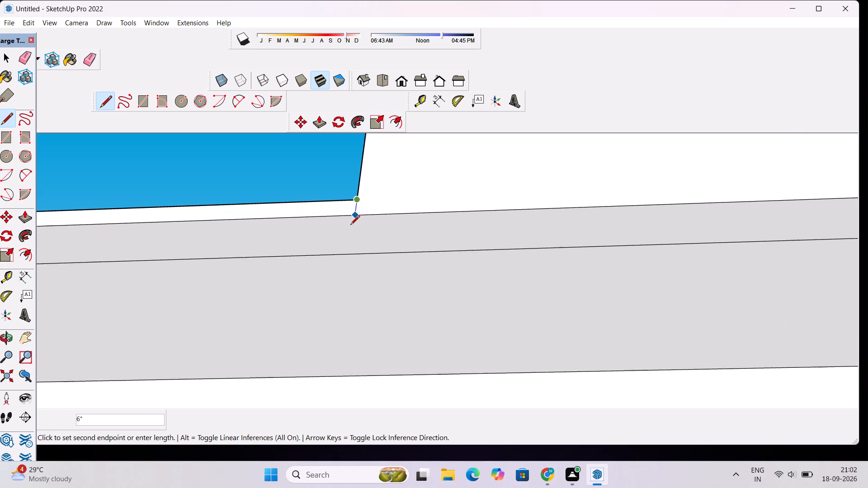
scroll(350, 225, "up", 1)
left_click(358, 211)
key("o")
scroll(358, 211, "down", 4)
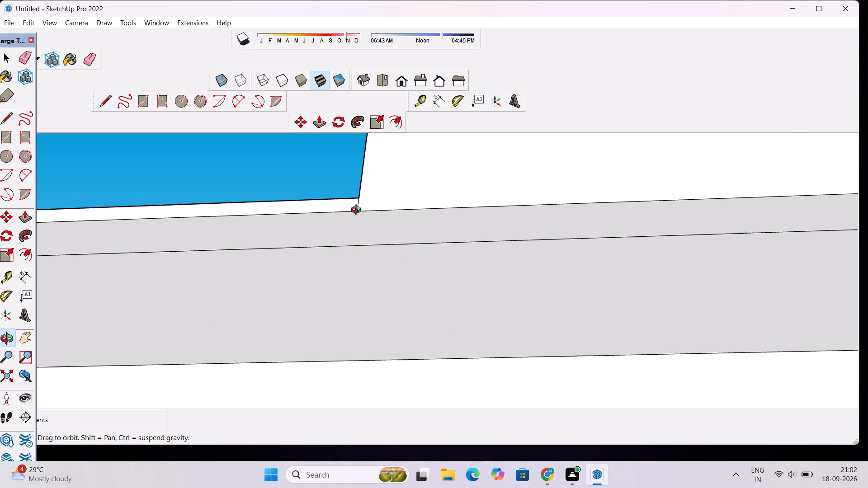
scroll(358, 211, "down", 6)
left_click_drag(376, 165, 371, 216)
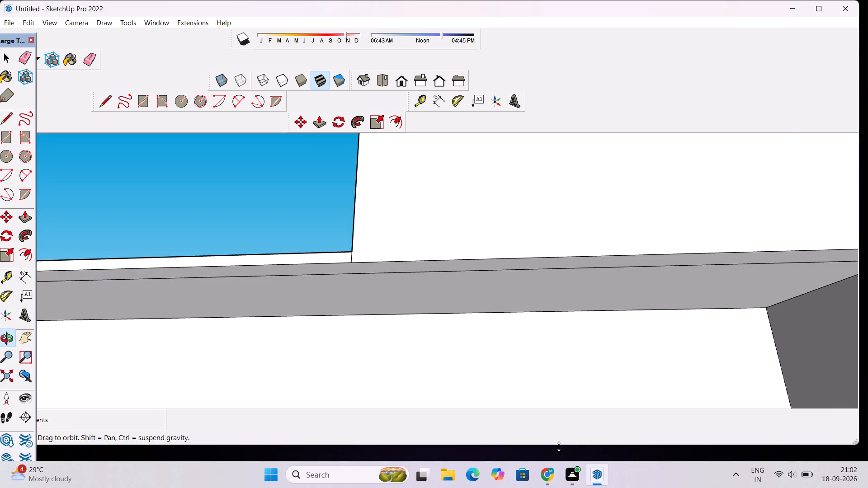
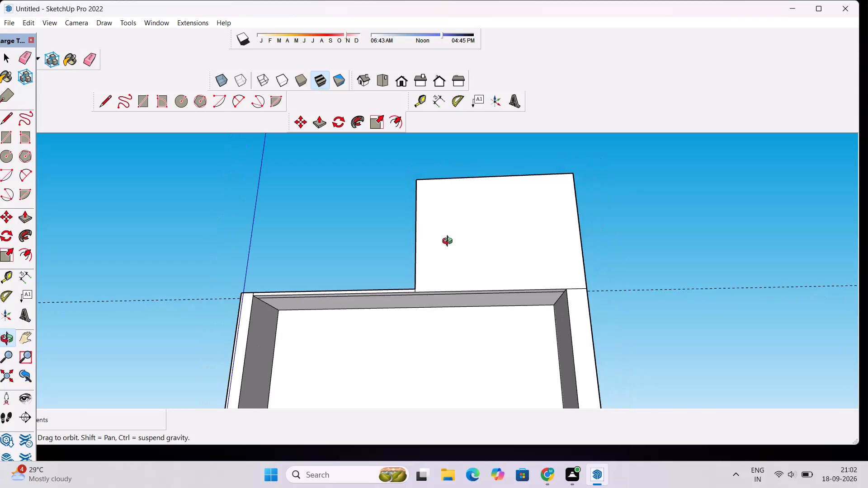
Draw a 1' 6" line across the roof slab's underside strip, from beneath the upper wall's corner to the strip's inner line.
left_click_drag(449, 242, 450, 287)
left_click_drag(444, 320, 448, 244)
left_click_drag(451, 258, 453, 316)
left_click_drag(451, 327, 448, 276)
scroll(448, 273, "down", 2)
left_click_drag(466, 267, 469, 308)
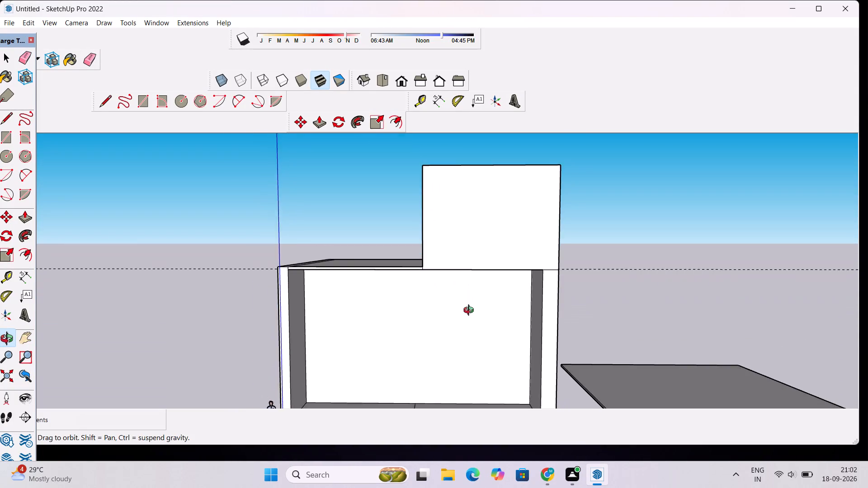
scroll(471, 311, "up", 2)
left_click_drag(468, 311, 462, 283, "shift")
left_click_drag(462, 281, 579, 203)
scroll(574, 229, "up", 2)
left_click_drag(574, 229, 513, 258, "shift")
scroll(405, 229, "up", 4)
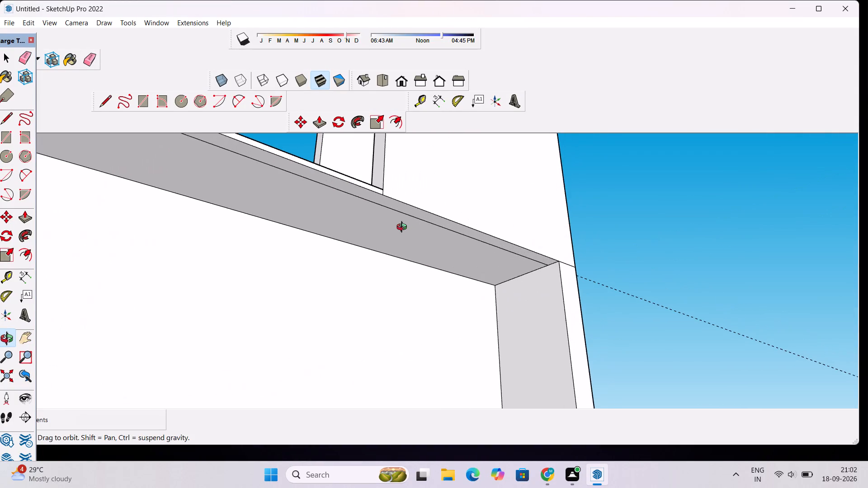
left_click_drag(404, 228, 407, 236)
key("l")
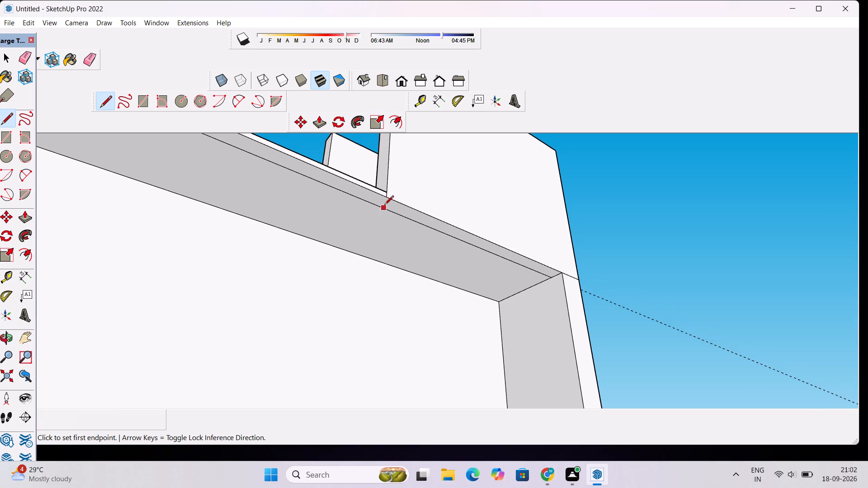
scroll(384, 206, "up", 6)
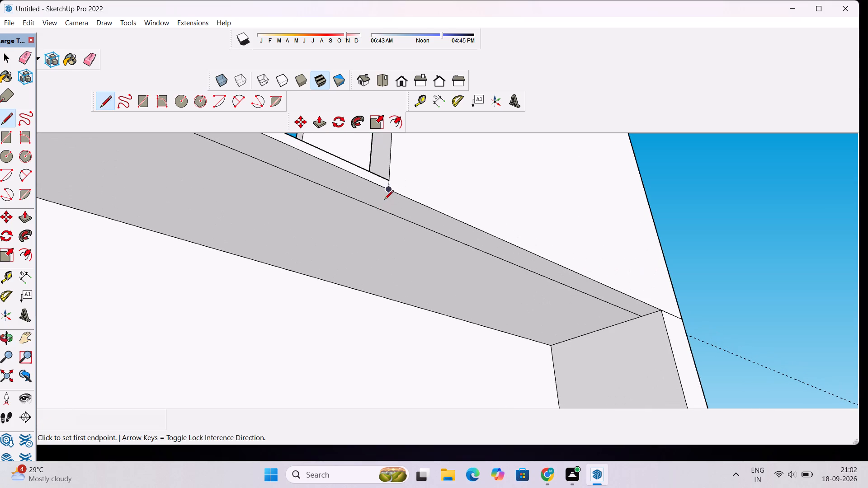
left_click(387, 190)
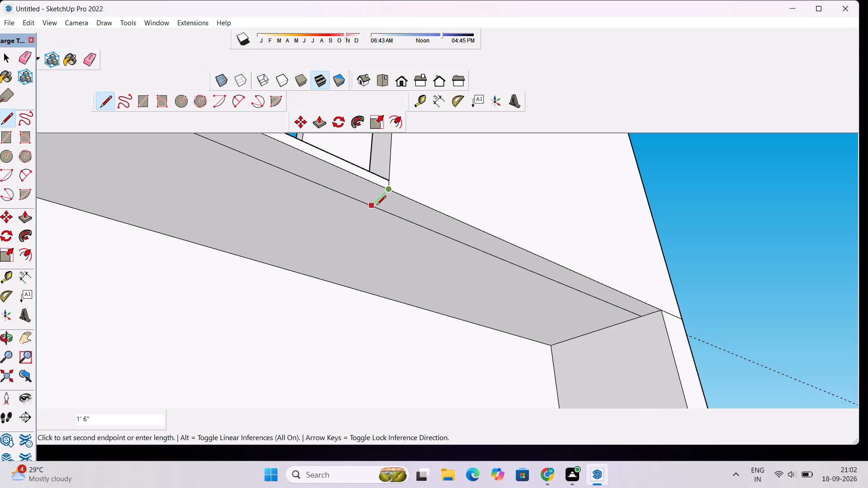
left_click(373, 206)
key("space")
Push/Pull the underside strip beneath the upper front wall down 30' to the top of the floor slab.
scroll(309, 198, "down", 5)
scroll(309, 198, "up", 1)
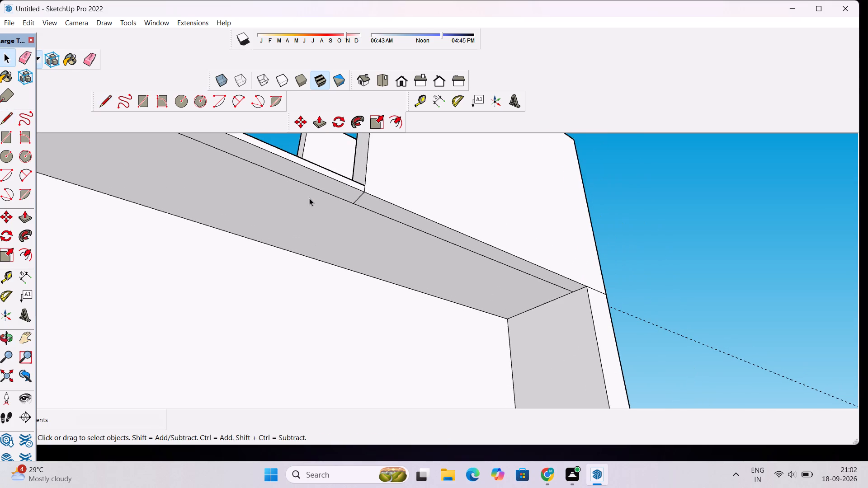
scroll(309, 198, "down", 2)
scroll(462, 216, "down", 4)
key("p")
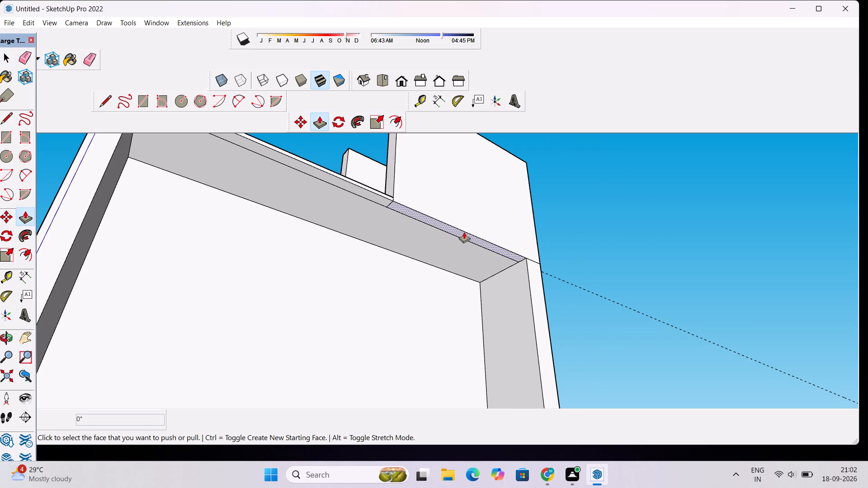
left_click(464, 234)
scroll(464, 234, "down", 9)
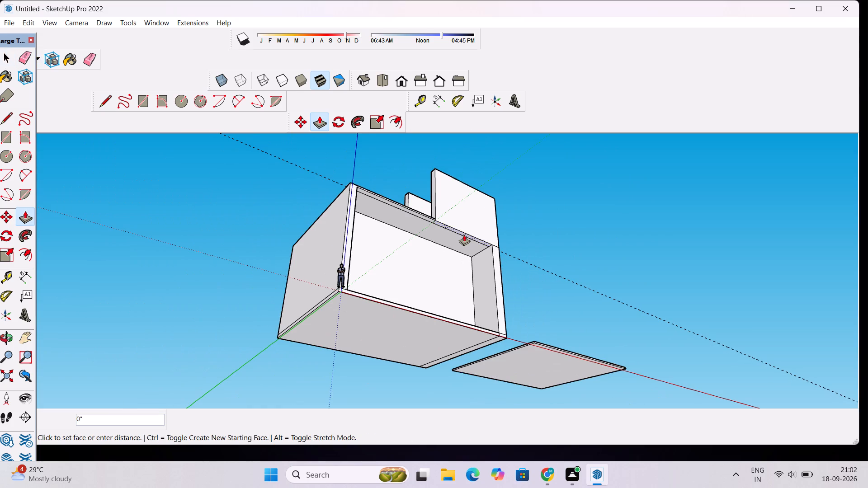
scroll(464, 235, "up", 2)
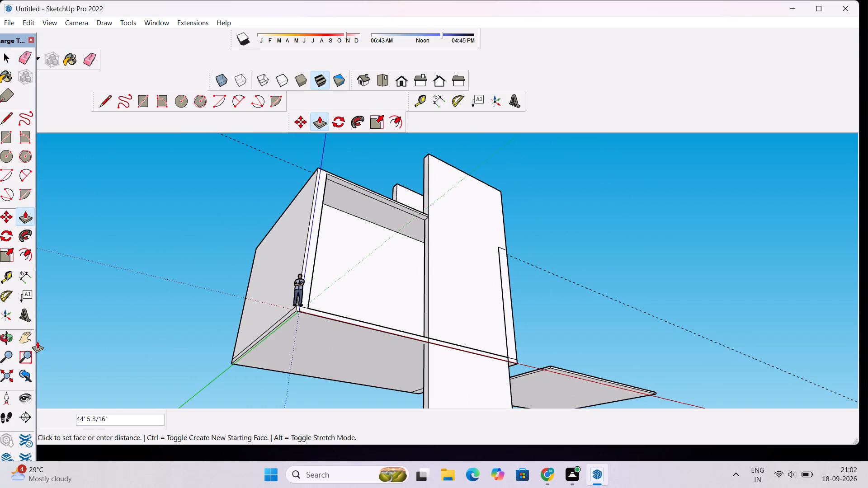
left_click(7, 338)
left_click_drag(378, 281, 320, 310)
scroll(319, 310, "down", 6)
left_click_drag(388, 314, 369, 346)
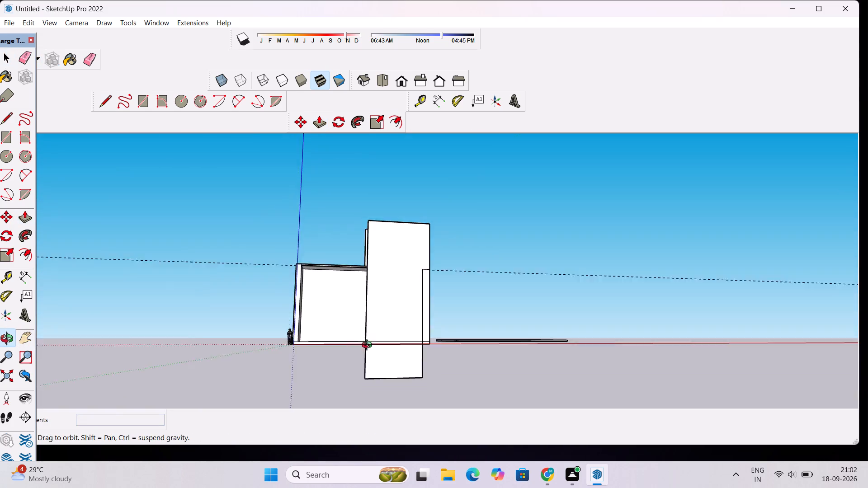
left_click_drag(369, 346, 359, 355)
scroll(358, 355, "up", 4)
left_click_drag(456, 352, 419, 384)
scroll(416, 380, "up", 6)
key("p")
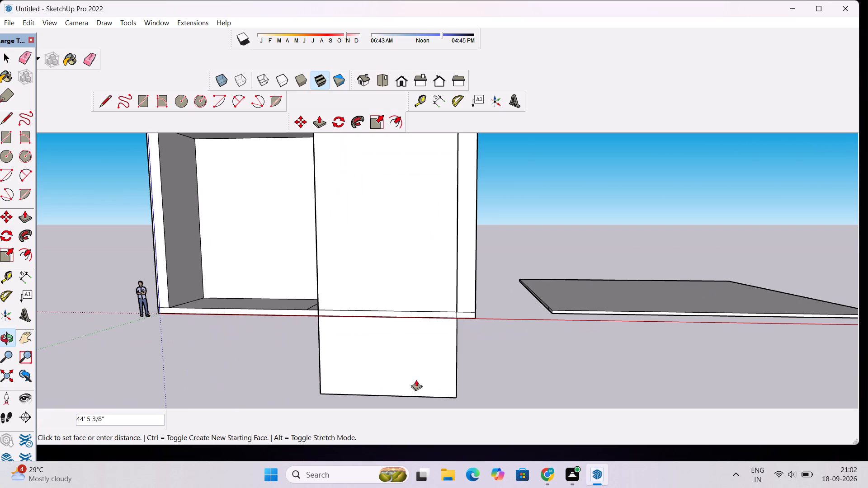
scroll(427, 309, "up", 2)
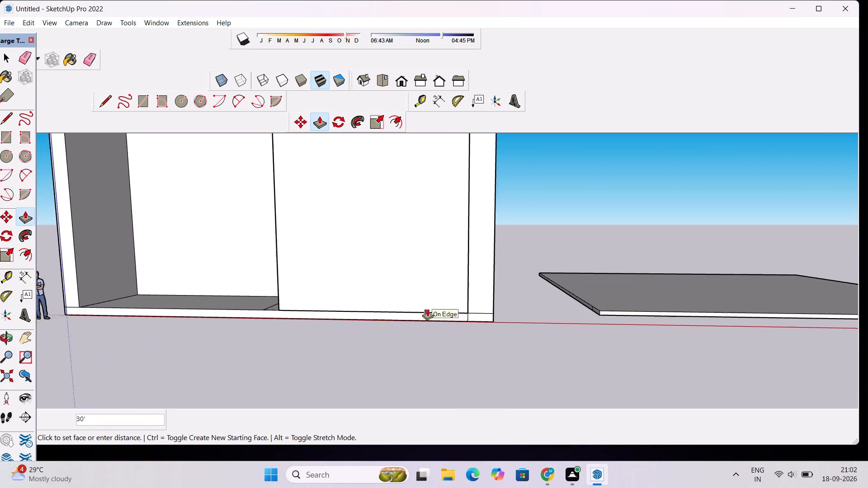
scroll(427, 309, "up", 5)
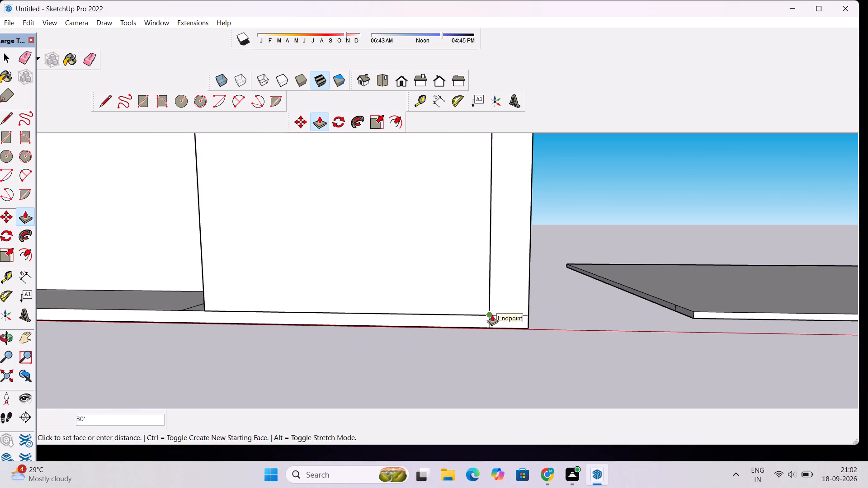
left_click(492, 315)
Examine the full-height front wall, its junction with the end wall and the open interior from several angles.
scroll(467, 321, "down", 16)
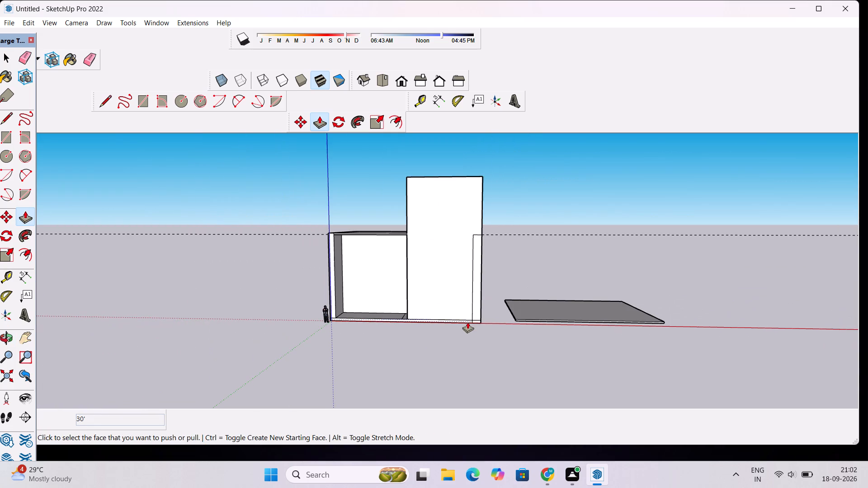
scroll(467, 322, "up", 4)
key("o")
left_click_drag(562, 298, 468, 299)
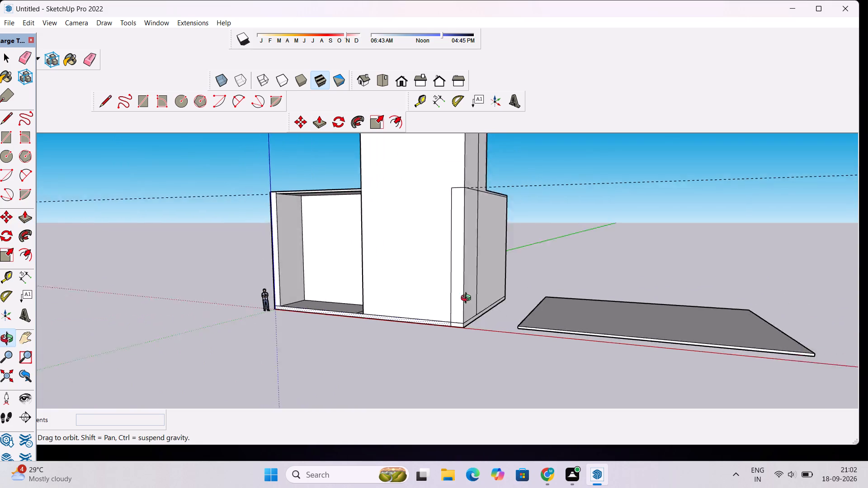
left_click_drag(468, 299, 843, 280)
scroll(558, 269, "up", 4)
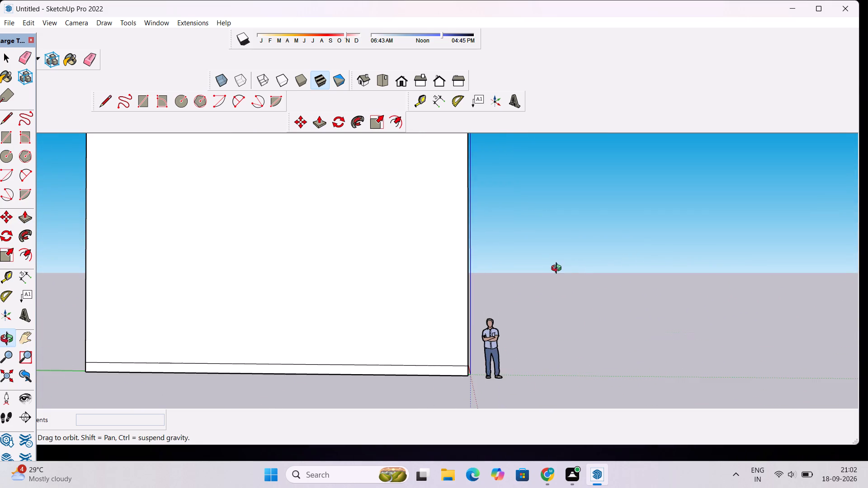
left_click_drag(565, 277, 513, 290)
scroll(459, 273, "up", 8)
left_click_drag(456, 272, 487, 274)
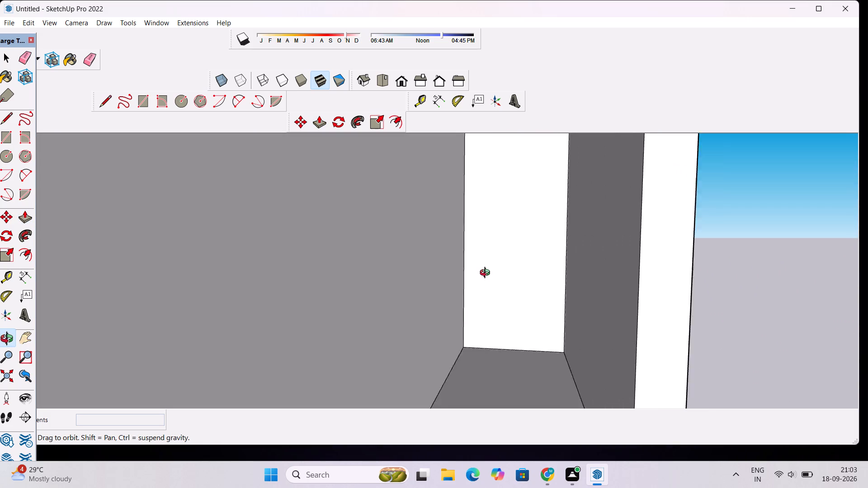
left_click_drag(487, 274, 439, 260)
scroll(439, 260, "down", 9)
left_click_drag(507, 260, 481, 280)
scroll(481, 280, "down", 9)
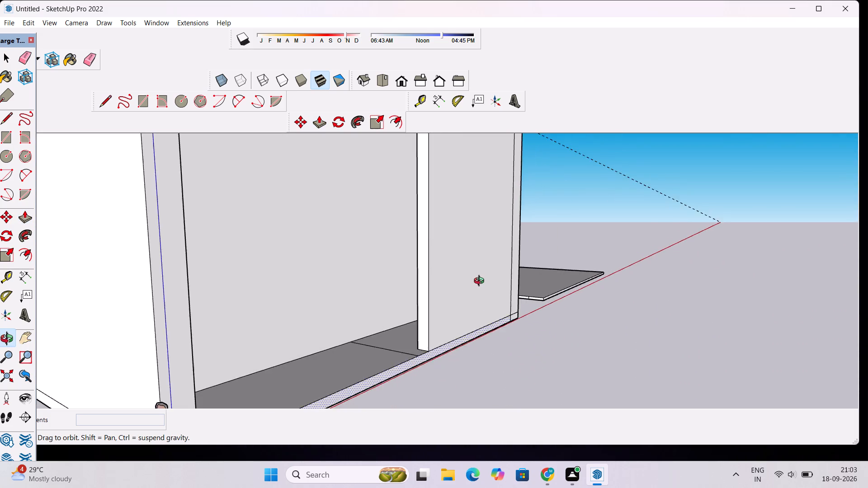
scroll(481, 282, "down", 4)
left_click_drag(510, 333, 423, 194)
scroll(423, 194, "up", 9)
left_click_drag(519, 217, 521, 217)
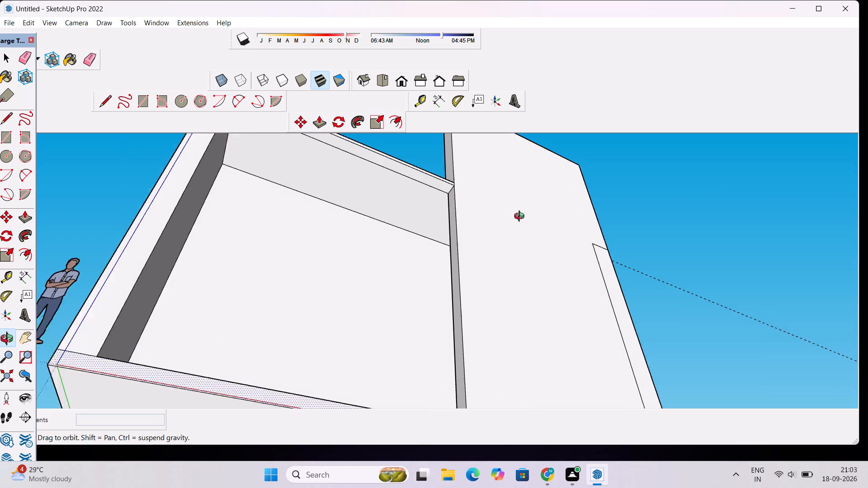
left_click_drag(521, 217, 519, 264)
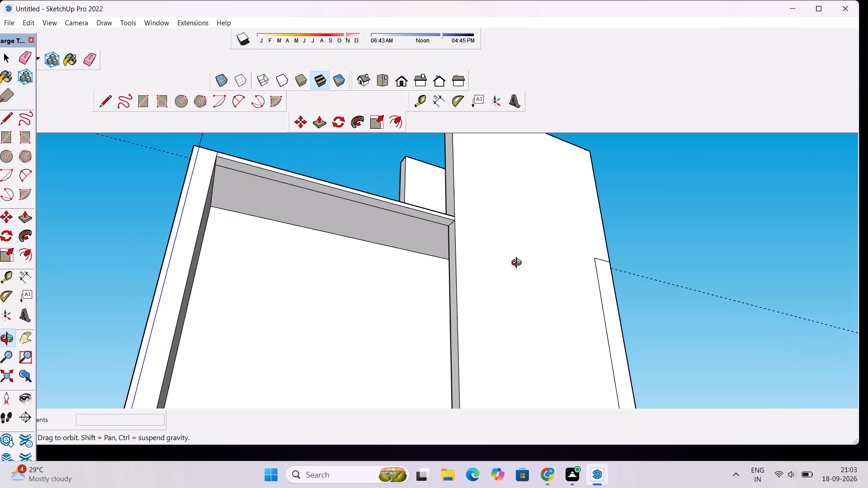
scroll(518, 264, "down", 4)
left_click_drag(542, 262, 437, 289)
scroll(436, 290, "down", 5)
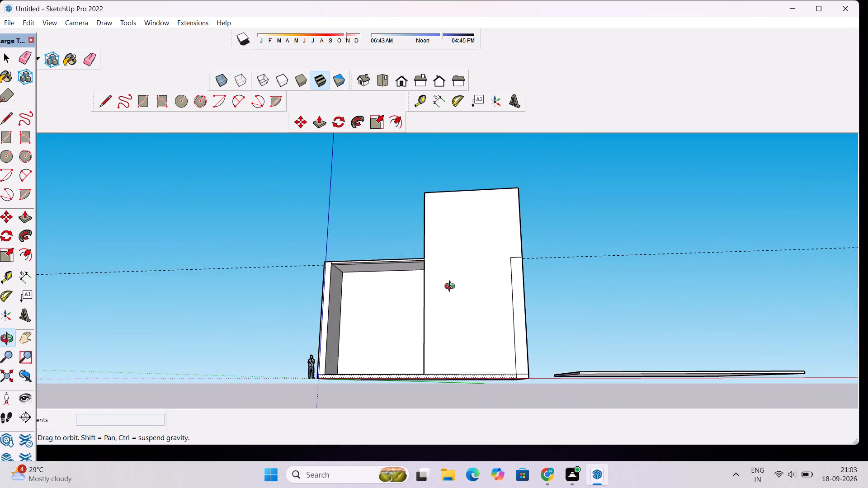
Erase the leftover horizontal and vertical edges between the front wall and the end wall's front face.
left_click_drag(452, 287, 427, 332)
left_click_drag(432, 332, 459, 308)
left_click_drag(471, 296, 491, 328)
scroll(549, 308, "up", 3)
left_click_drag(538, 288, 501, 318, "shift")
scroll(500, 319, "up", 1)
left_click(500, 319, "shift")
key("e")
left_click_drag(585, 251, 585, 264)
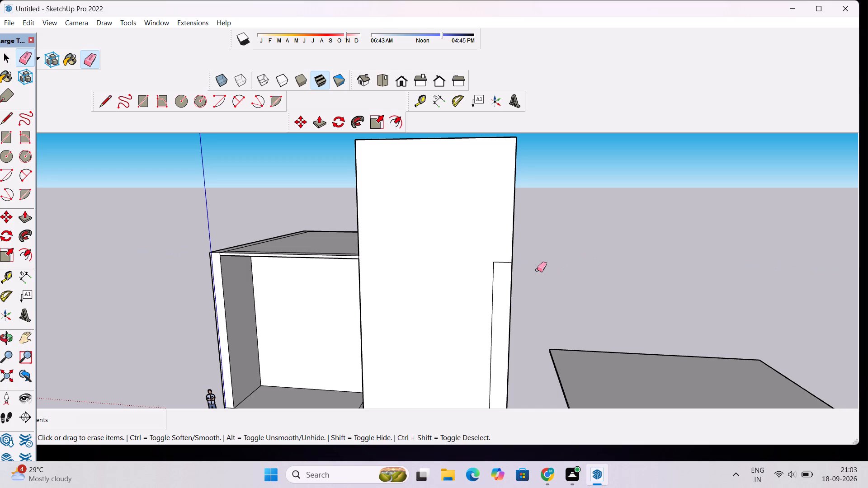
left_click_drag(504, 255, 501, 264)
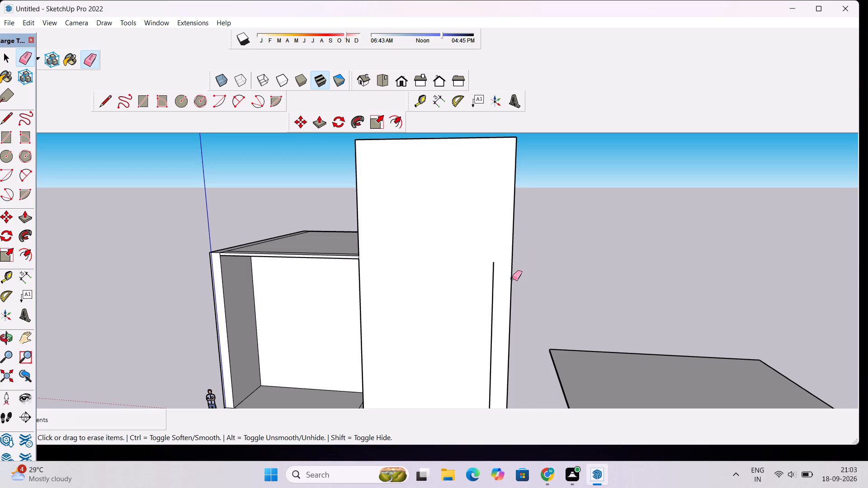
left_click_drag(493, 266, 491, 279)
Examine the front wall, the remaining open front, the roof slab and the upper-level walls from several angles.
key("o")
scroll(491, 279, "down", 10)
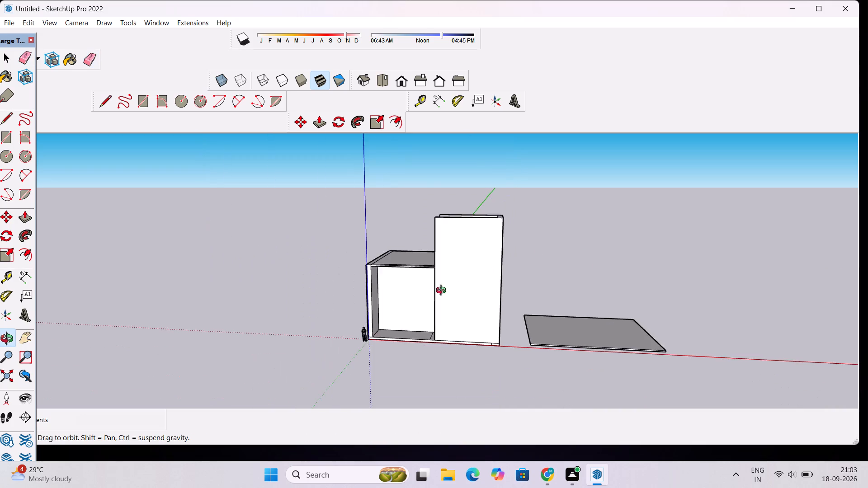
left_click_drag(428, 296, 490, 300)
scroll(448, 299, "up", 17)
left_click_drag(448, 296, 470, 293)
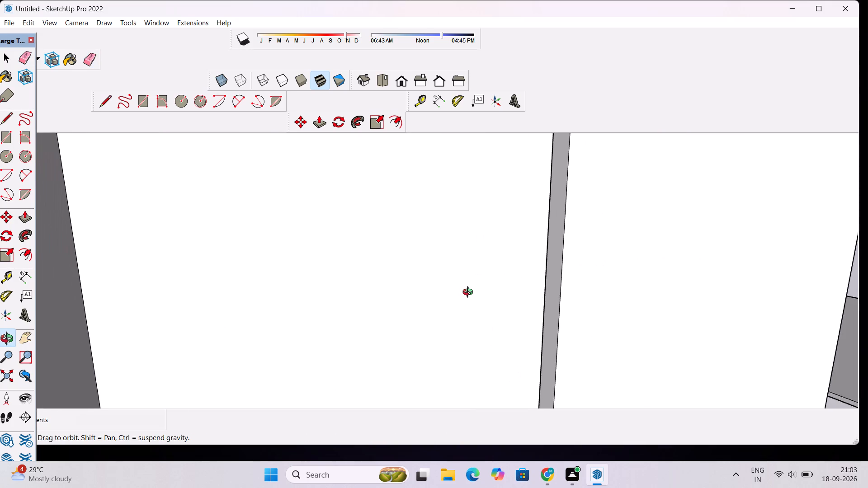
scroll(470, 293, "up", 7)
left_click_drag(468, 294, 639, 304)
scroll(639, 299, "down", 3)
left_click_drag(634, 305, 523, 305)
scroll(521, 304, "down", 8)
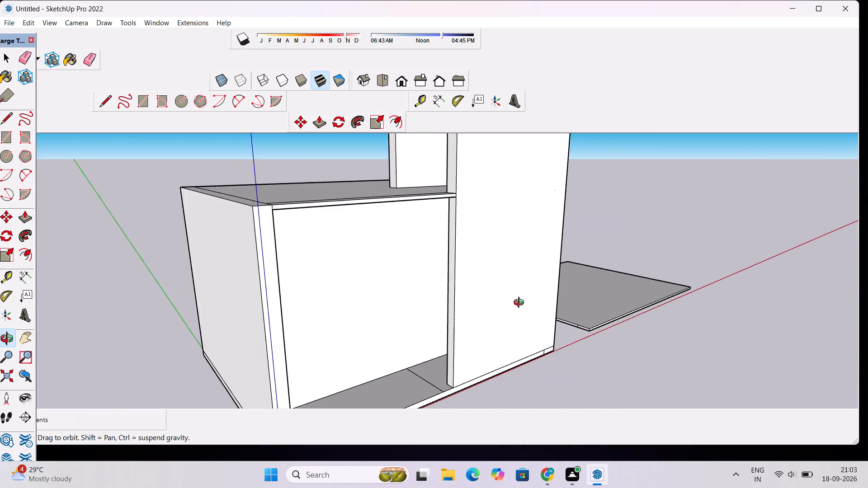
scroll(521, 304, "down", 7)
left_click_drag(596, 296, 524, 301)
scroll(500, 293, "up", 4)
left_click_drag(420, 294, 462, 299, "shift")
scroll(462, 299, "down", 4)
left_click_drag(525, 295, 656, 330)
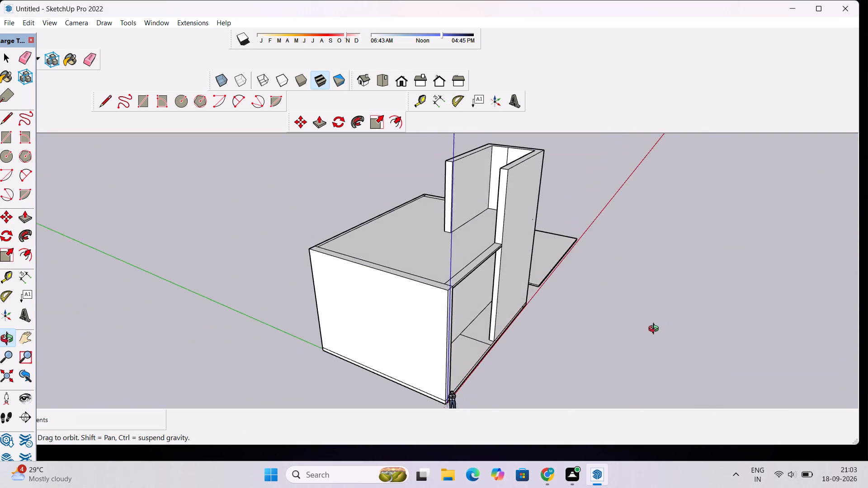
left_click_drag(656, 330, 641, 327)
left_click_drag(676, 318, 572, 319)
scroll(552, 310, "up", 2)
left_click_drag(553, 301, 530, 301)
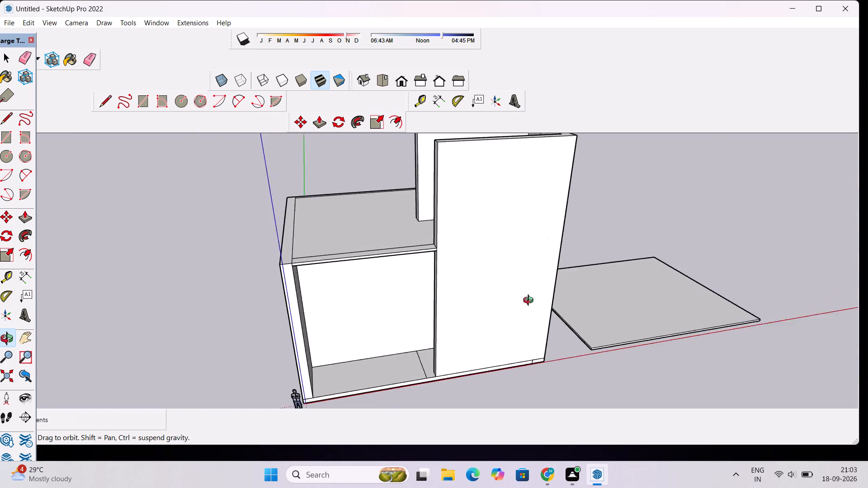
left_click_drag(530, 301, 474, 226)
left_click_drag(468, 227, 514, 243, "shift")
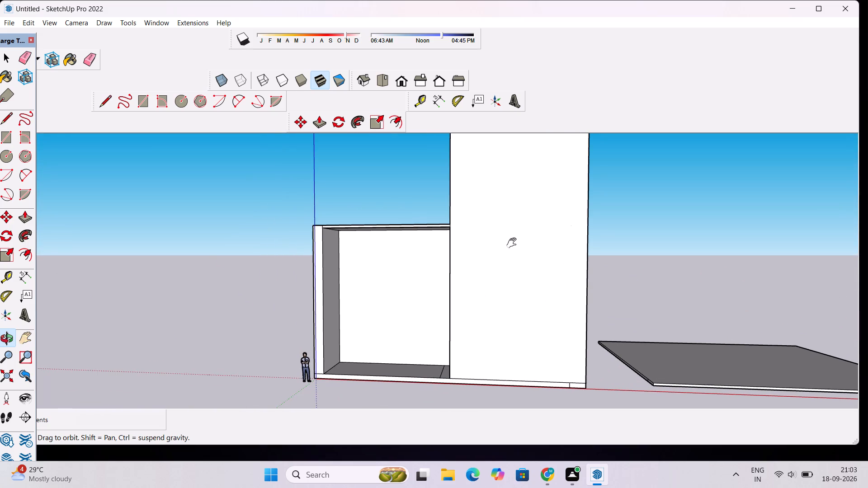
scroll(482, 221, "up", 3)
scroll(482, 221, "down", 5)
left_click_drag(482, 220, 518, 281)
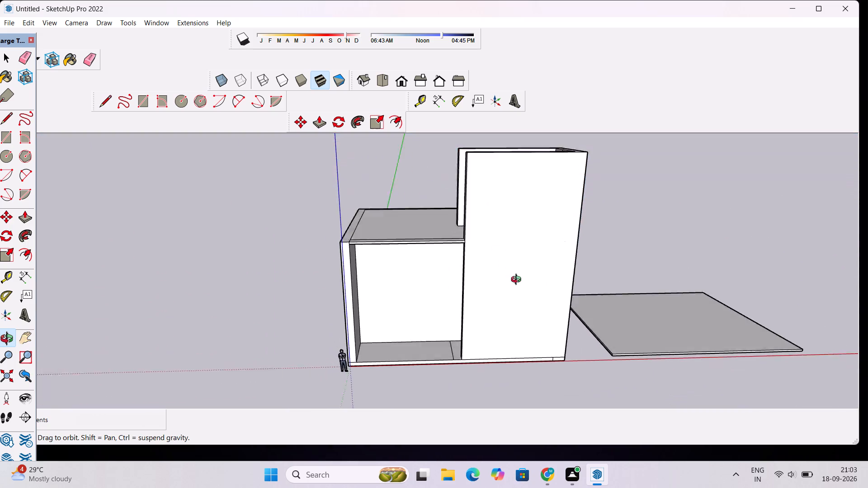
left_click_drag(518, 281, 538, 282)
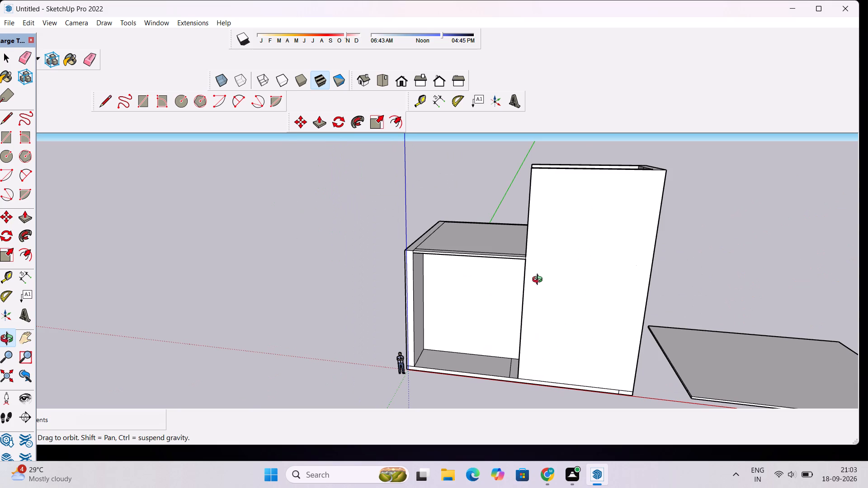
scroll(489, 306, "down", 4)
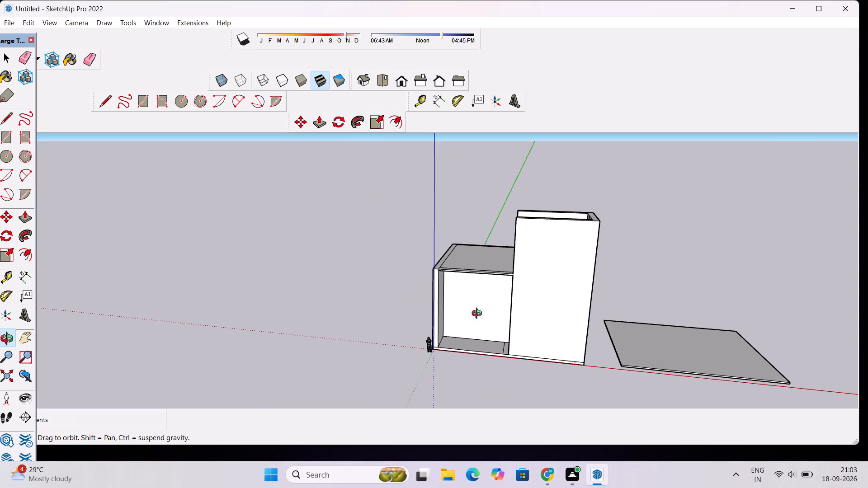
left_click_drag(478, 316, 480, 326)
left_click_drag(475, 301, 473, 315)
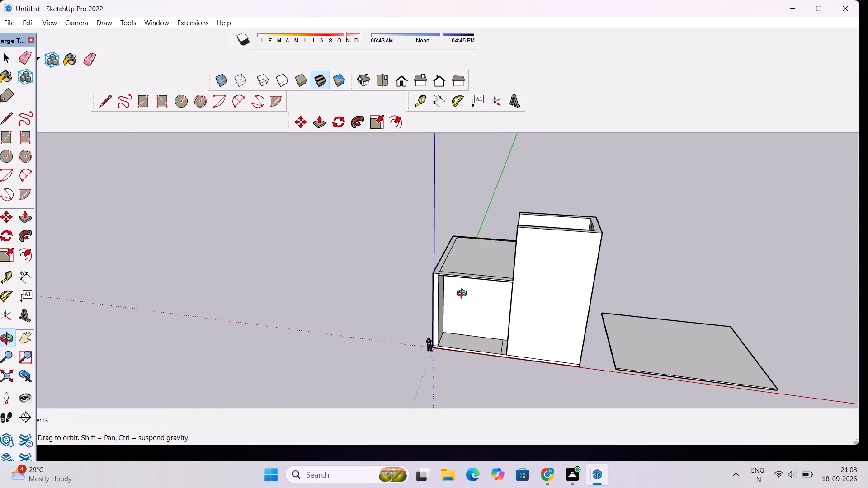
scroll(464, 295, "up", 6)
left_click(461, 286, "shift")
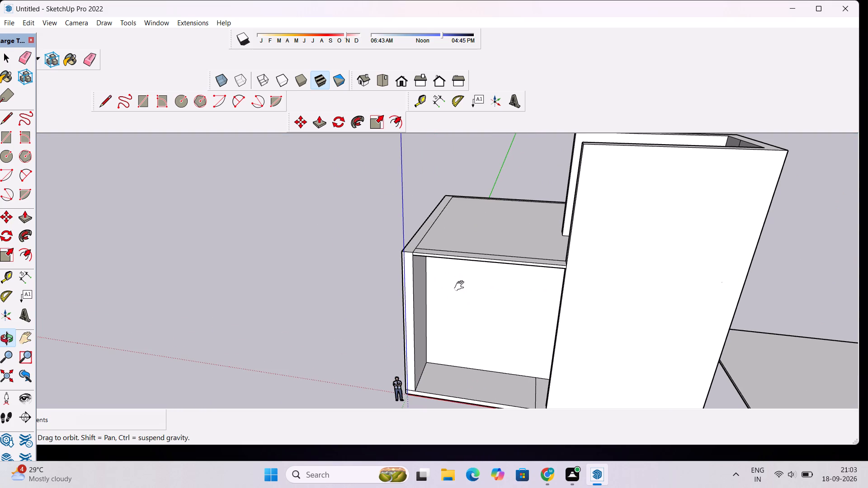
left_click_drag(546, 277, 487, 277, "shift")
left_click_drag(547, 279, 496, 287, "shift")
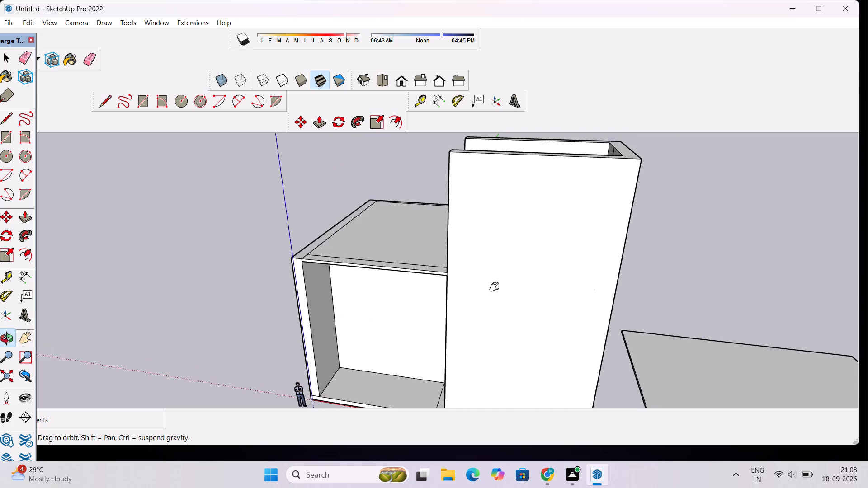
Examine the full-height front wall, its junction with the roof slab and the open bay beside it from several angles.
scroll(494, 287, "up", 4, "shift")
scroll(474, 287, "up", 2)
scroll(426, 274, "up", 3)
scroll(426, 272, "down", 4)
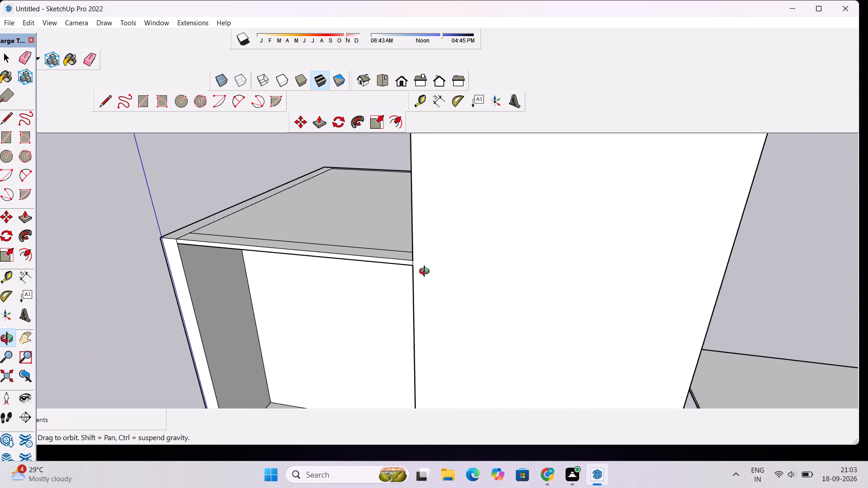
scroll(426, 272, "up", 3)
scroll(426, 272, "down", 1)
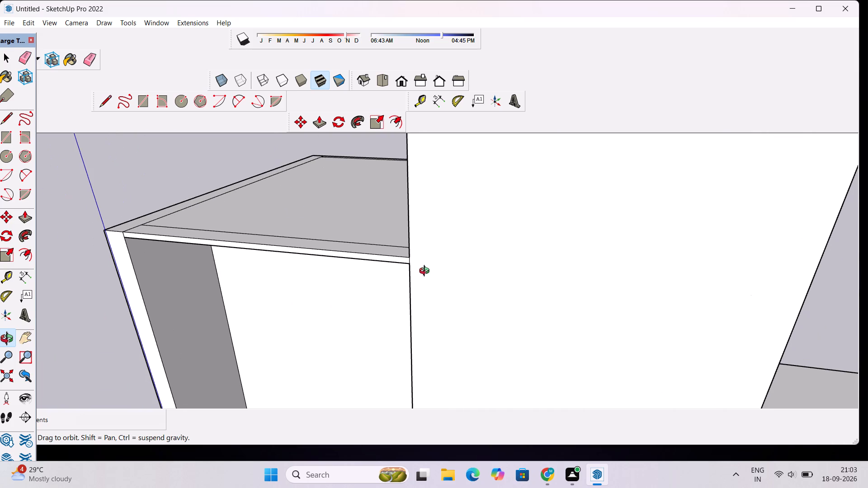
scroll(427, 273, "down", 1)
left_click_drag(430, 283, 431, 277)
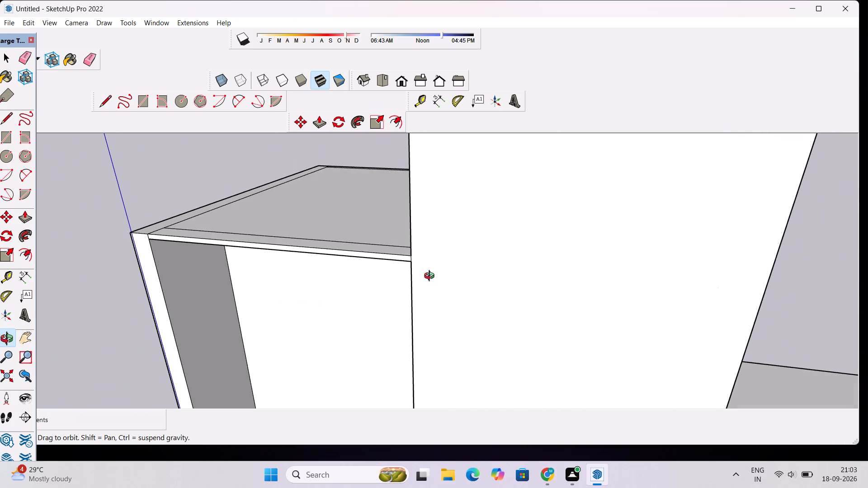
left_click_drag(431, 277, 432, 276)
left_click_drag(432, 276, 418, 321, "shift")
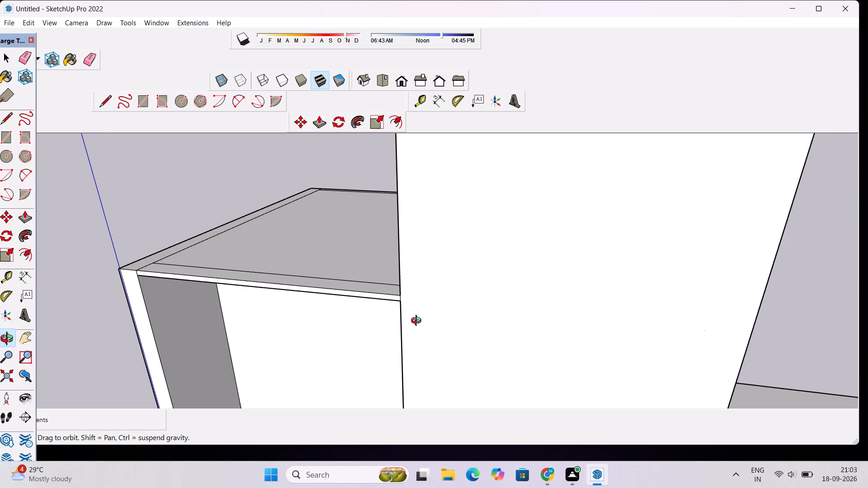
scroll(418, 322, "up", 1)
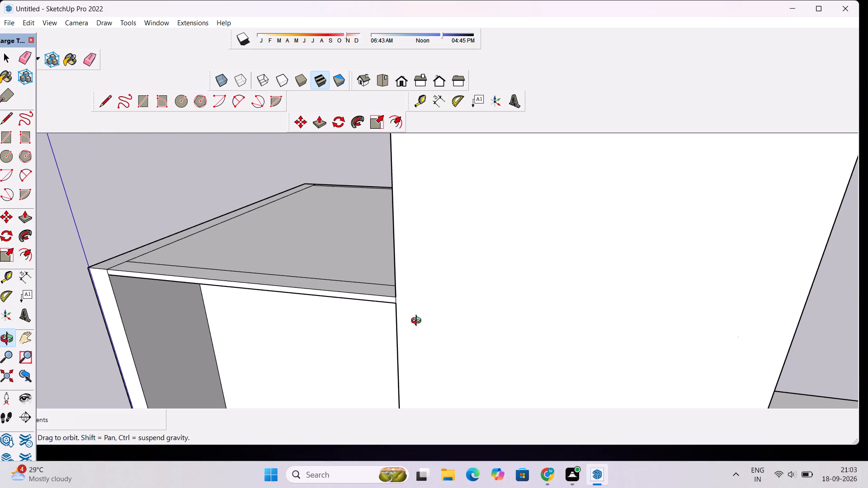
scroll(418, 322, "down", 5)
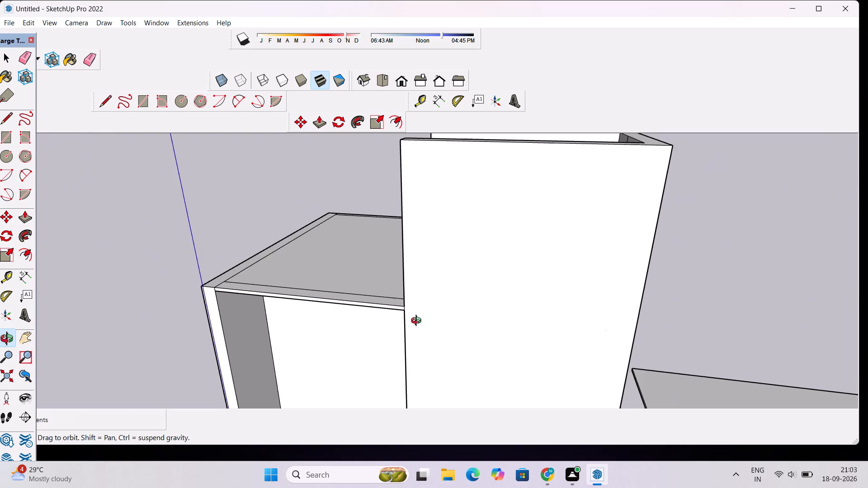
left_click_drag(430, 337, 462, 310)
scroll(462, 308, "down", 5)
left_click_drag(476, 290, 418, 316, "shift")
scroll(418, 316, "down", 5)
left_click_drag(427, 307, 422, 310)
left_click_drag(441, 318, 436, 310, "shift")
left_click_drag(440, 341, 426, 314)
left_click_drag(449, 322, 476, 332)
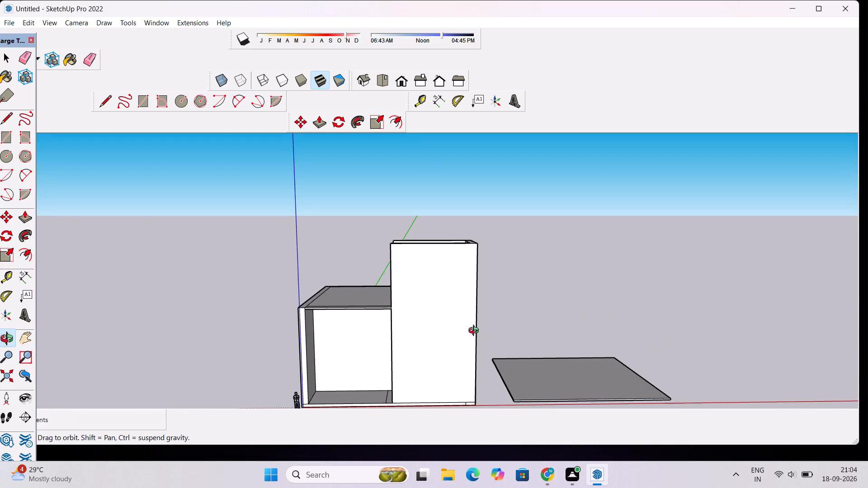
left_click_drag(476, 332, 476, 332)
left_click_drag(470, 340, 455, 300, "shift")
scroll(454, 304, "up", 5, "shift")
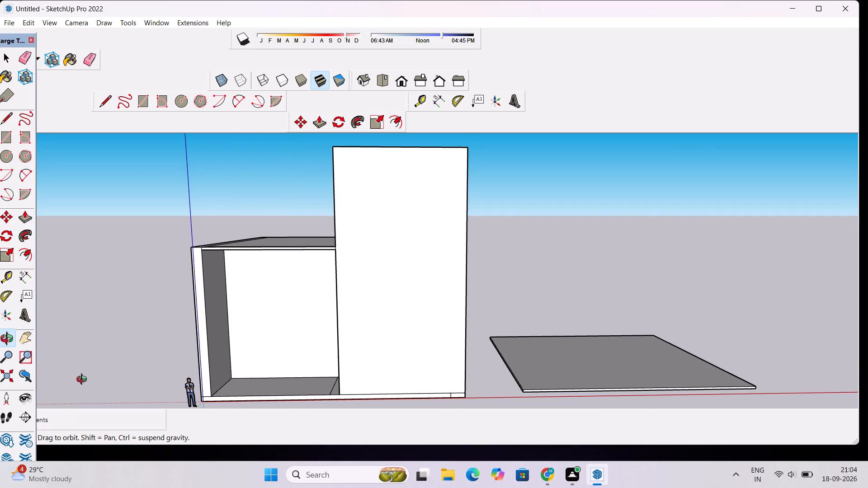
Place a vertical guide on the front wall 3' in from its outer vertical edge, away from the open bay.
left_click(5, 275)
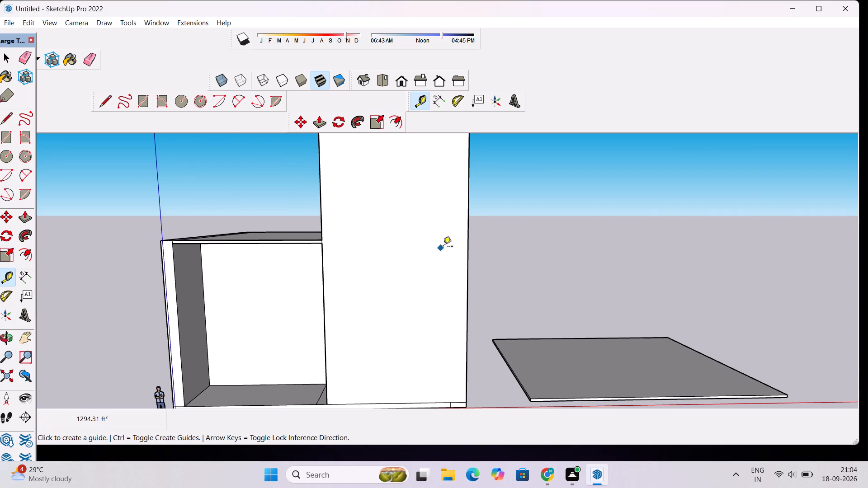
scroll(449, 262, "down", 4)
scroll(458, 270, "up", 3)
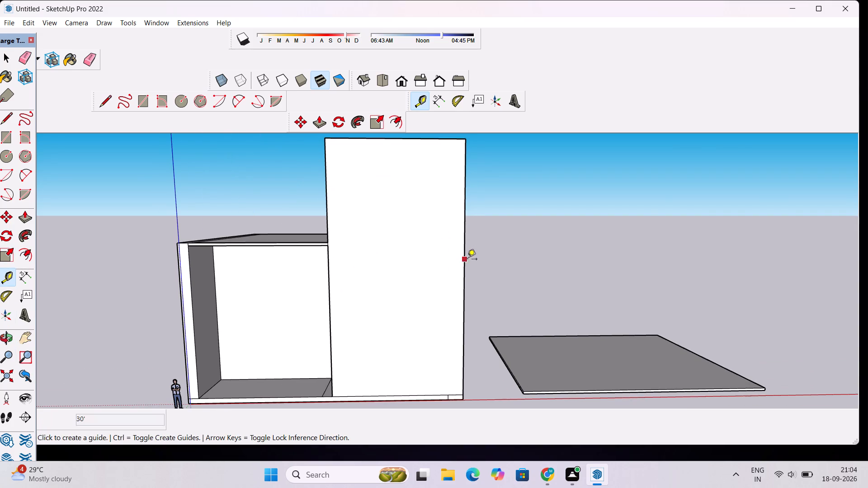
left_click(463, 276)
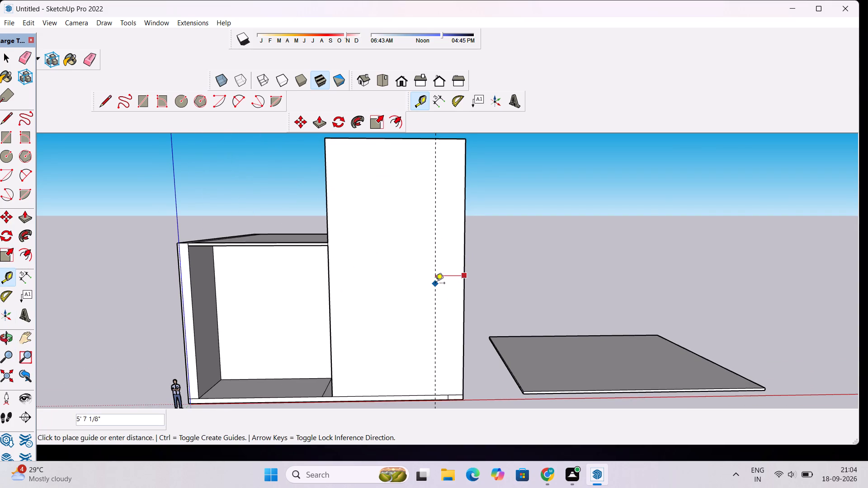
left_click(448, 281)
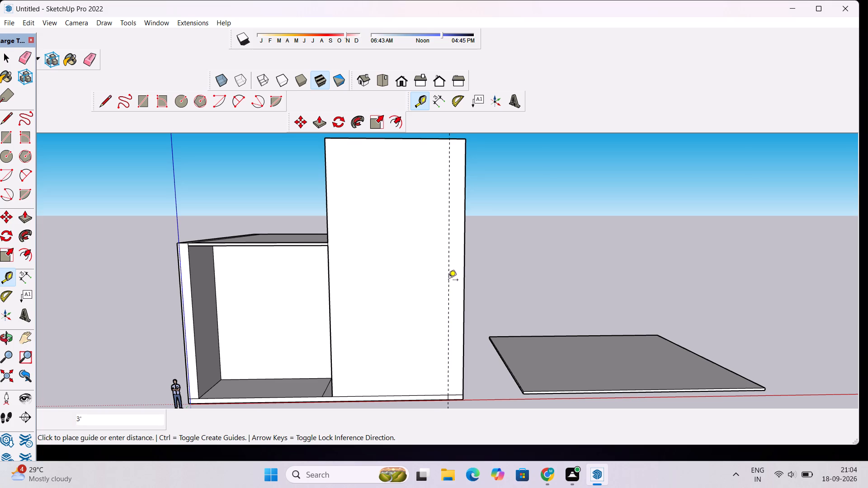
Place a horizontal guide on the front wall about 6" below its top edge.
scroll(448, 281, "down", 6)
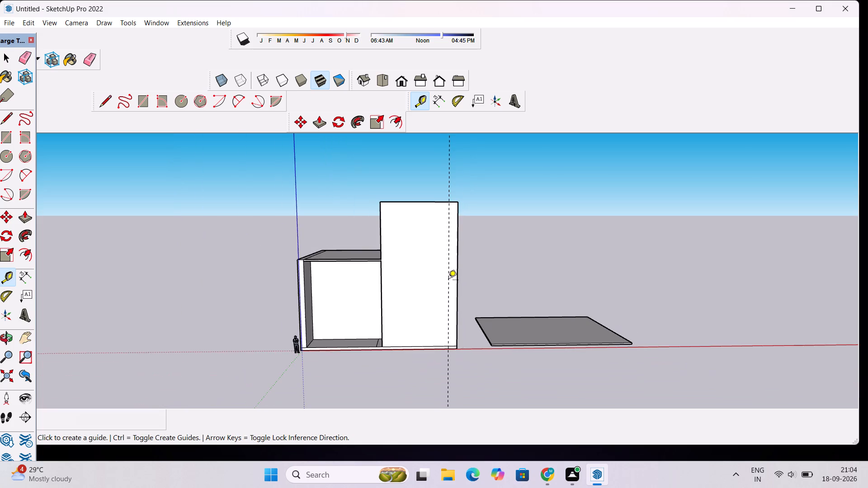
scroll(434, 183, "up", 3)
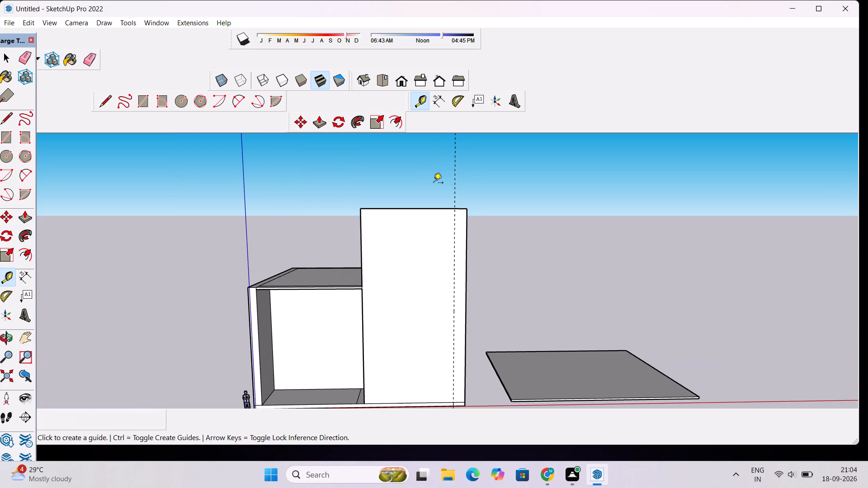
scroll(415, 221, "up", 2)
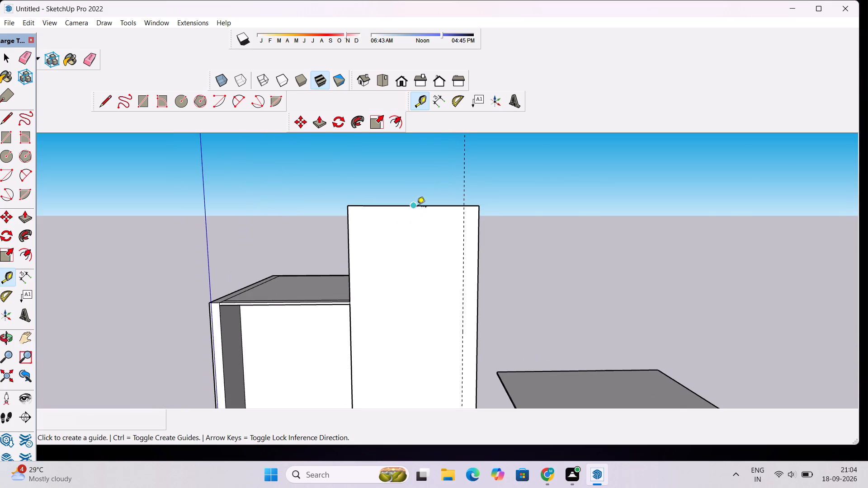
left_click(415, 207)
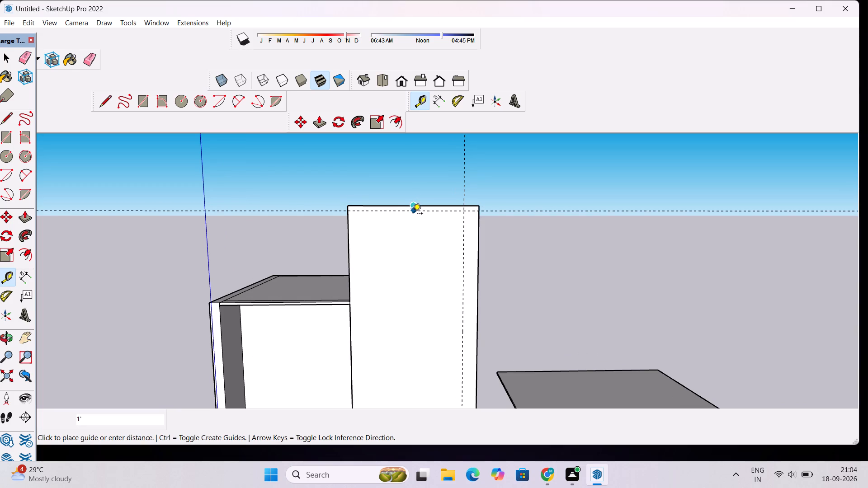
scroll(412, 217, "up", 10)
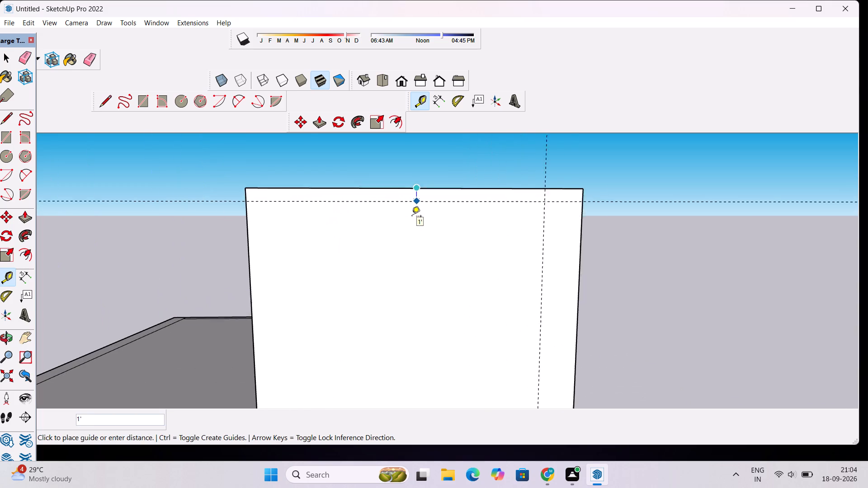
scroll(412, 217, "up", 2)
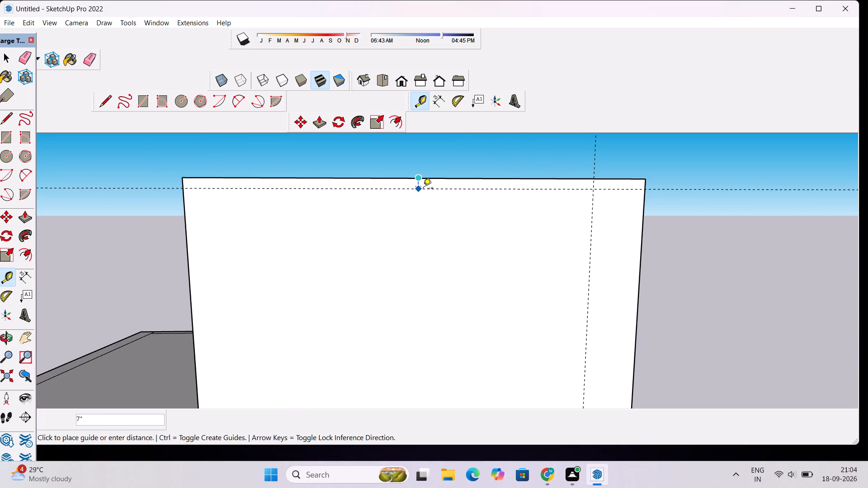
left_click(424, 188)
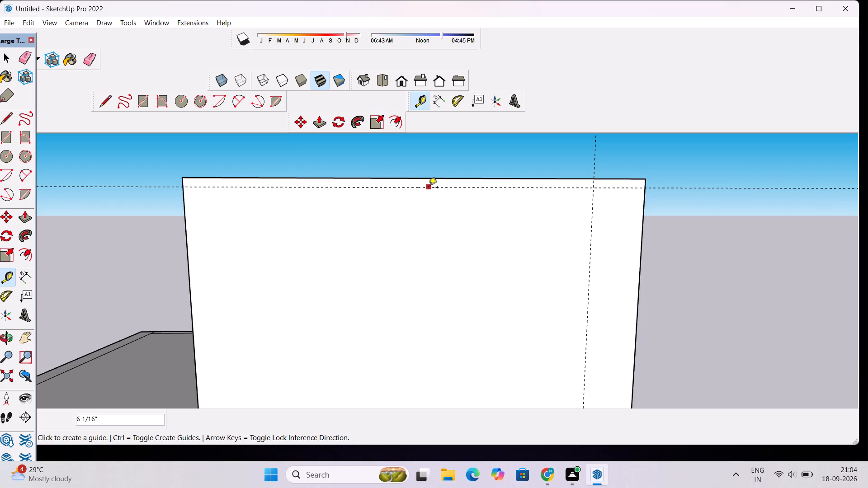
Place a second horizontal guide about 1' 7" below the first horizontal guide near the wall's top.
left_click(429, 188)
scroll(429, 209, "down", 4)
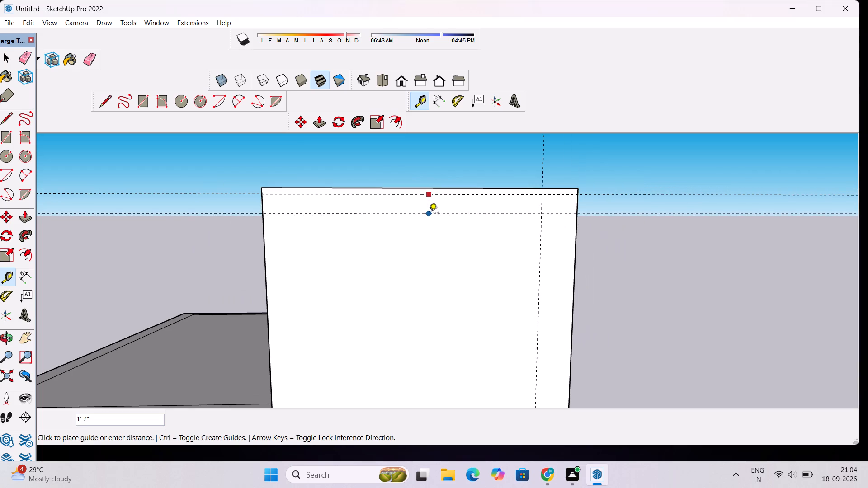
left_click(429, 214)
Place a horizontal guide on the front wall 12' below the lower of the two top guides.
scroll(410, 199, "down", 16)
scroll(401, 281, "up", 5)
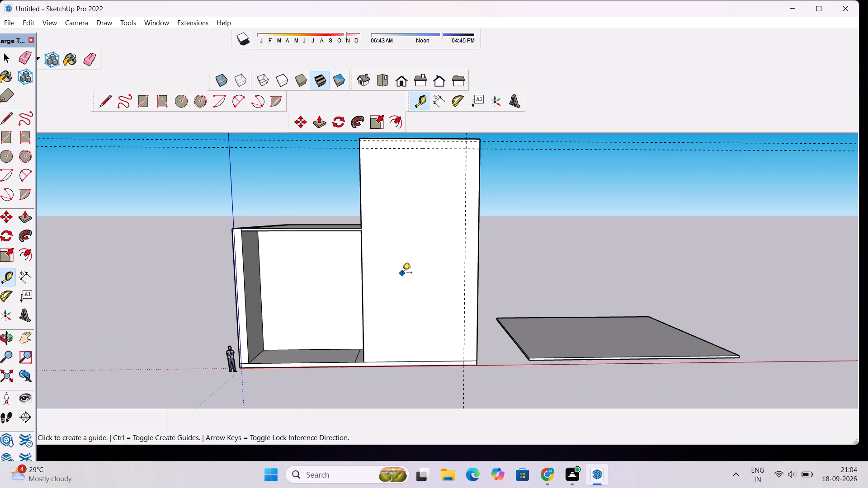
scroll(402, 273, "down", 3)
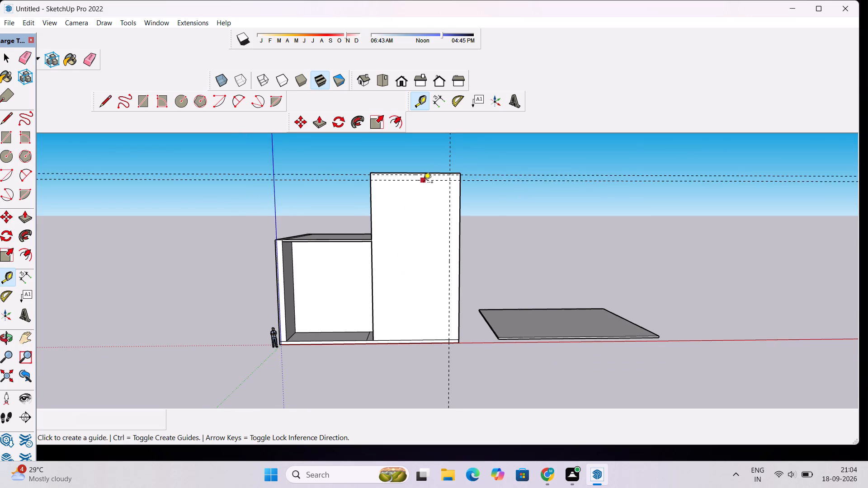
left_click(423, 183)
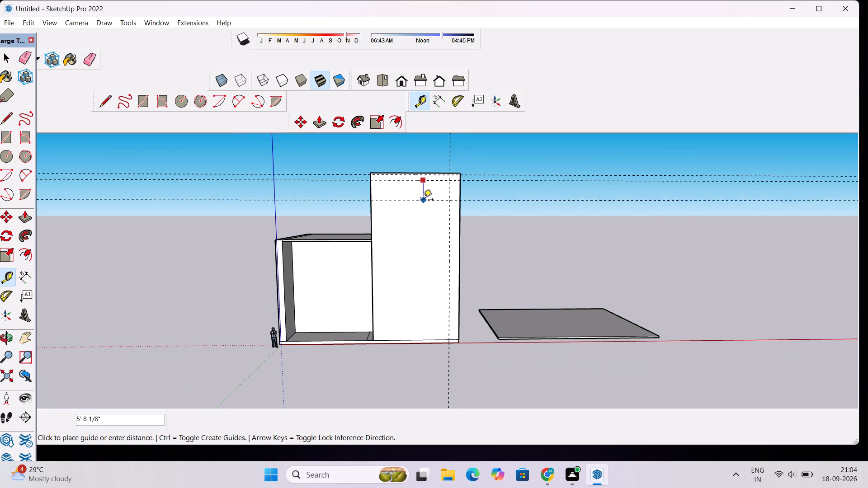
scroll(425, 222, "up", 3)
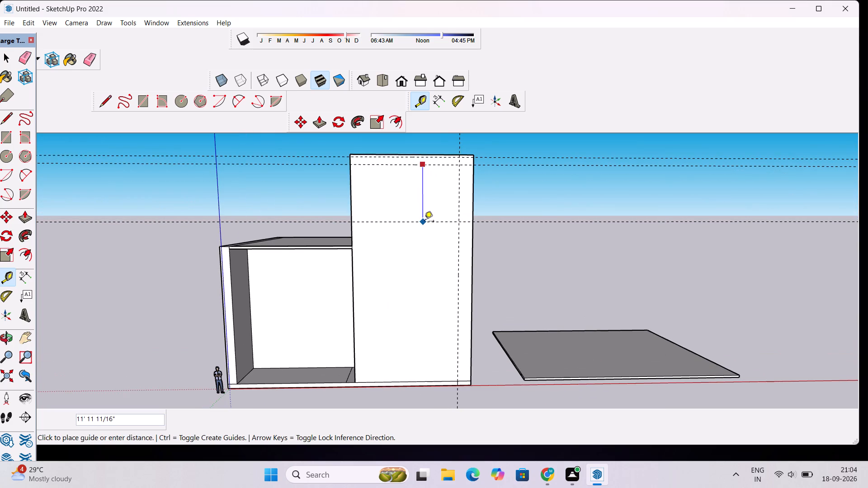
type("12'")
key("Return")
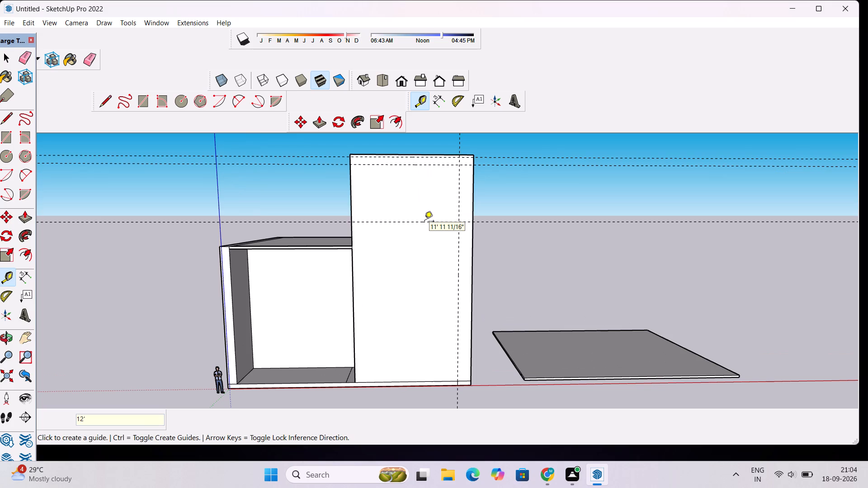
Place another horizontal guide on the front wall 5.5' below the lowest horizontal guide.
scroll(425, 222, "down", 5)
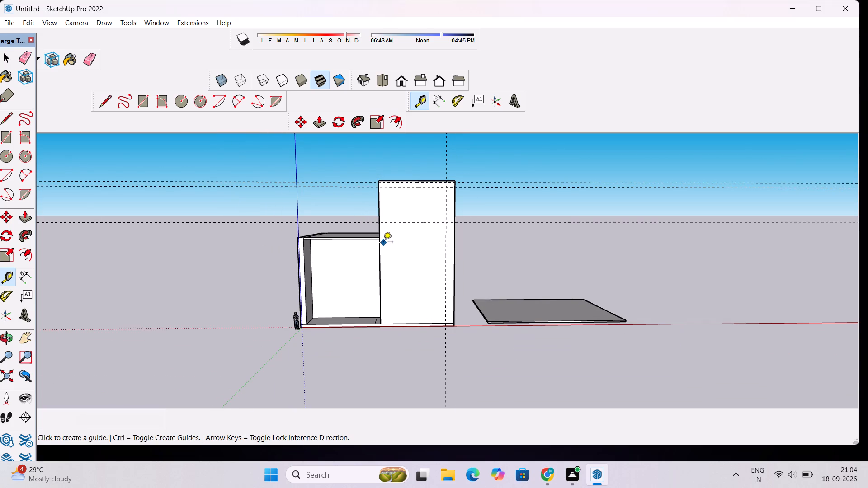
scroll(383, 243, "up", 1)
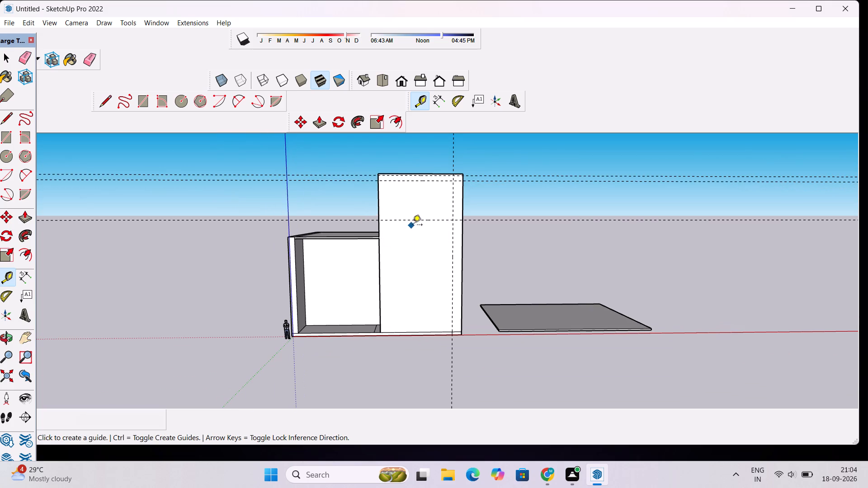
left_click(430, 221)
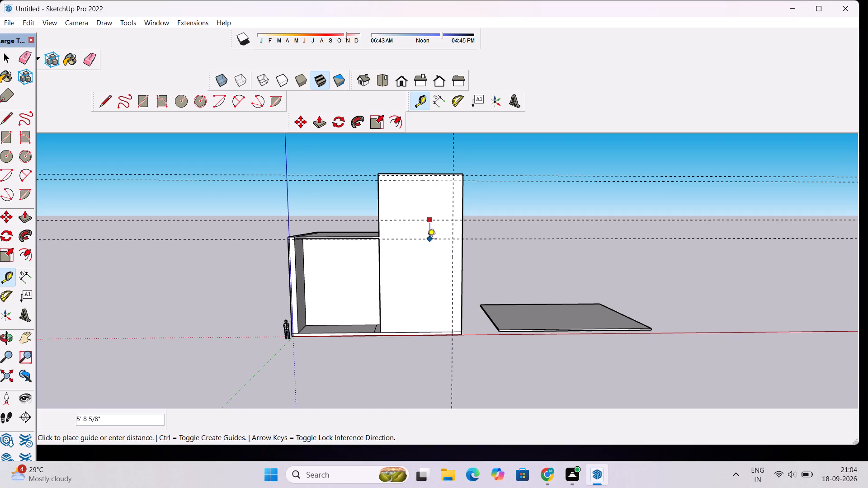
scroll(427, 241, "up", 5)
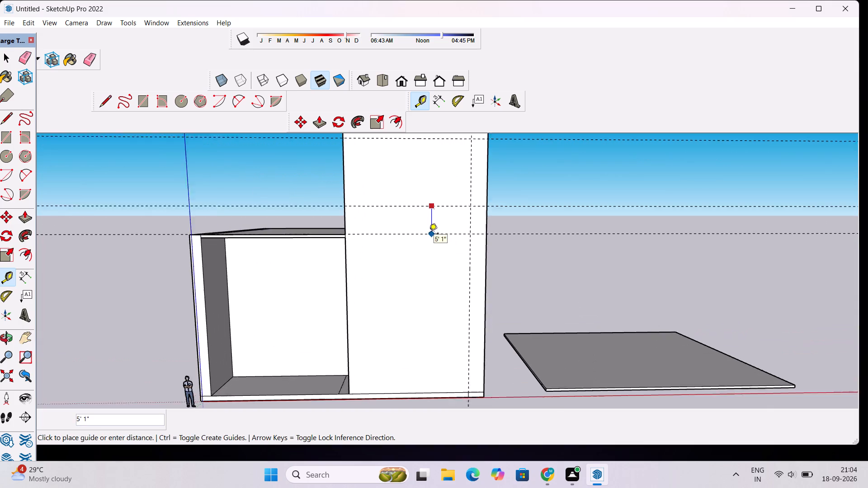
scroll(429, 234, "up", 2)
type("5.5'")
key("Return")
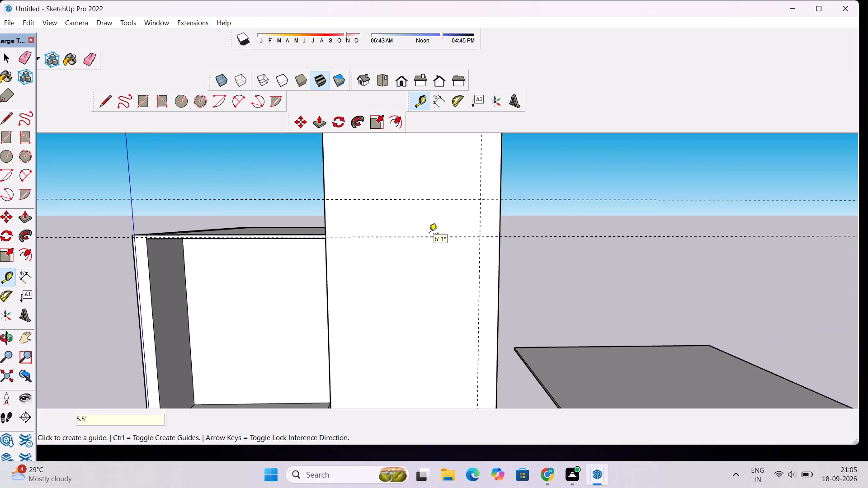
Place a vertical guide on the front wall about 5' 9" from the existing vertical guide, toward the open bay.
scroll(407, 174, "down", 5)
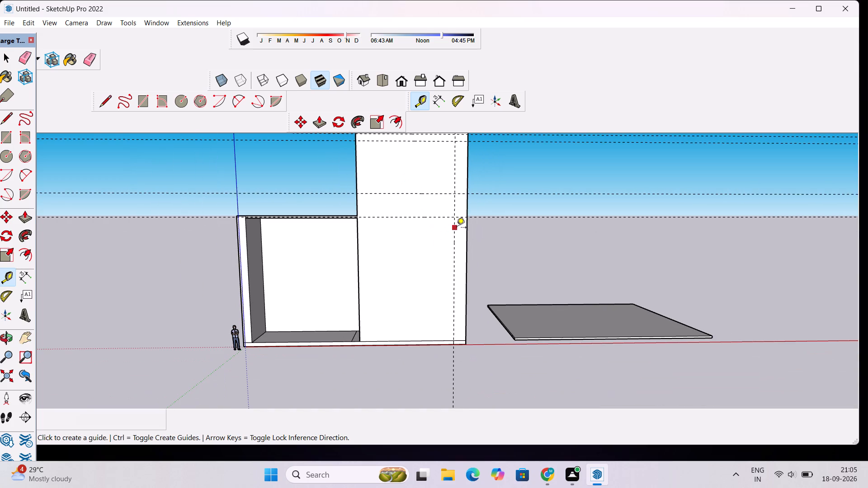
left_click(457, 228)
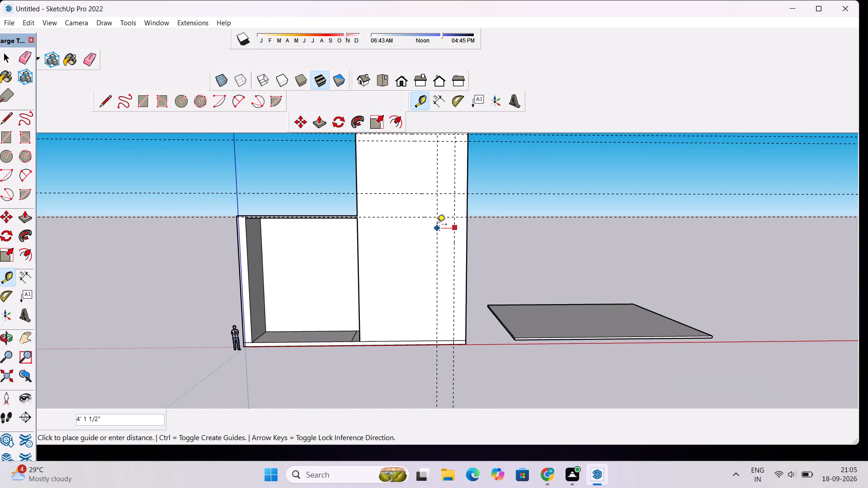
left_click(430, 226)
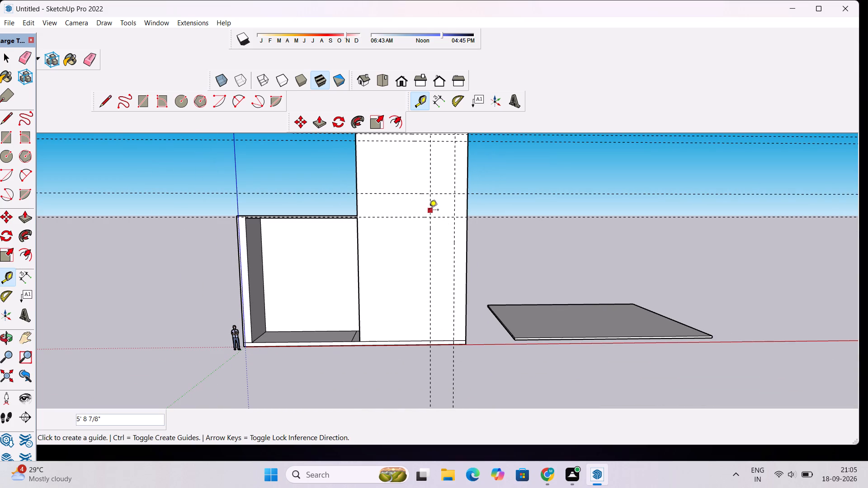
Place a vertical guide on the front wall 2' from the vertical guide nearest the open bay, toward the bay.
left_click(429, 208)
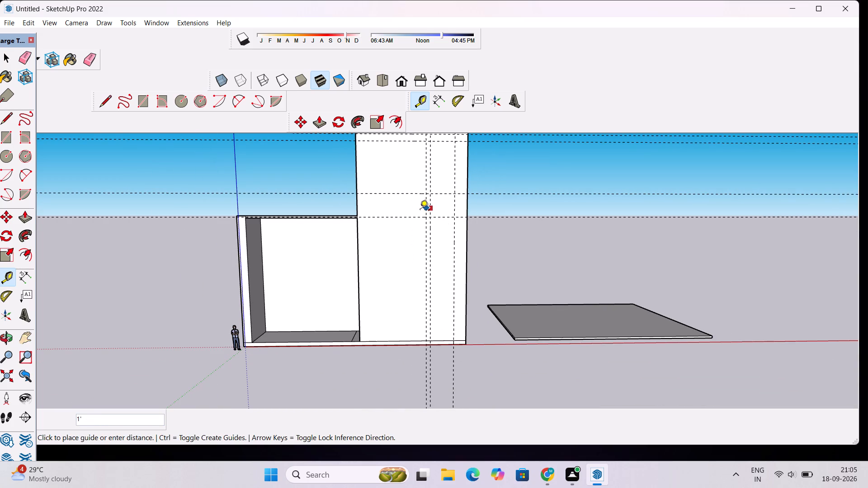
scroll(420, 211, "up", 3)
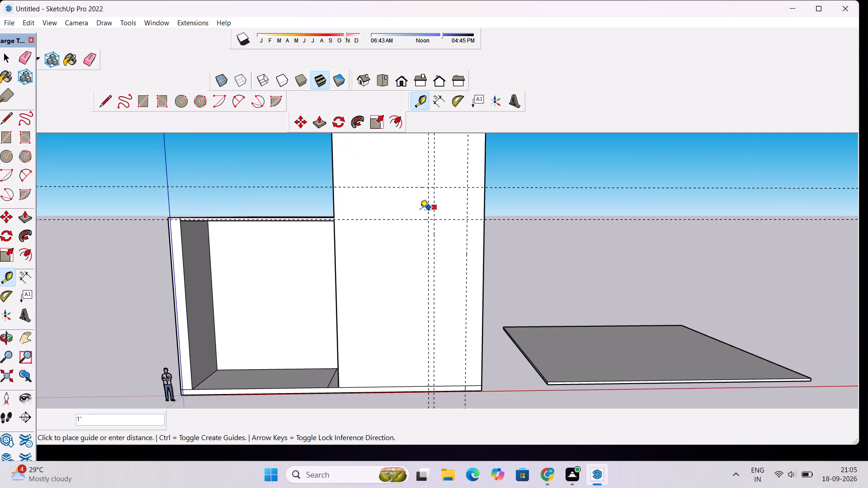
type("2'")
key("Return")
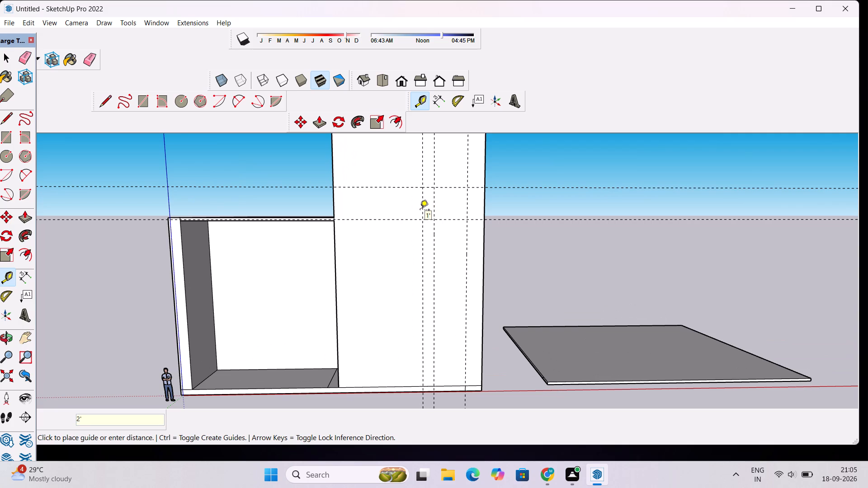
Draw an L-shaped outline on the front wall from its bay-side edge: about 15' 3" along the lowest horizontal guide, and about 30' 2" down to the slab.
scroll(420, 211, "up", 1)
scroll(420, 211, "down", 4)
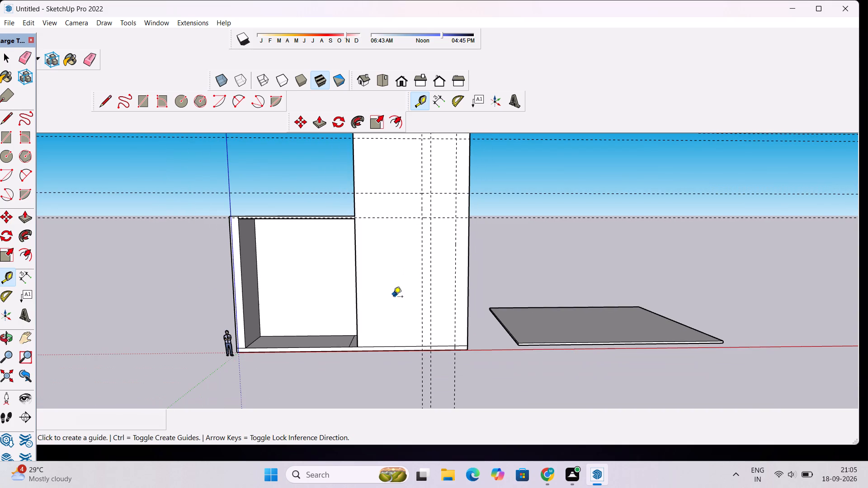
key("l")
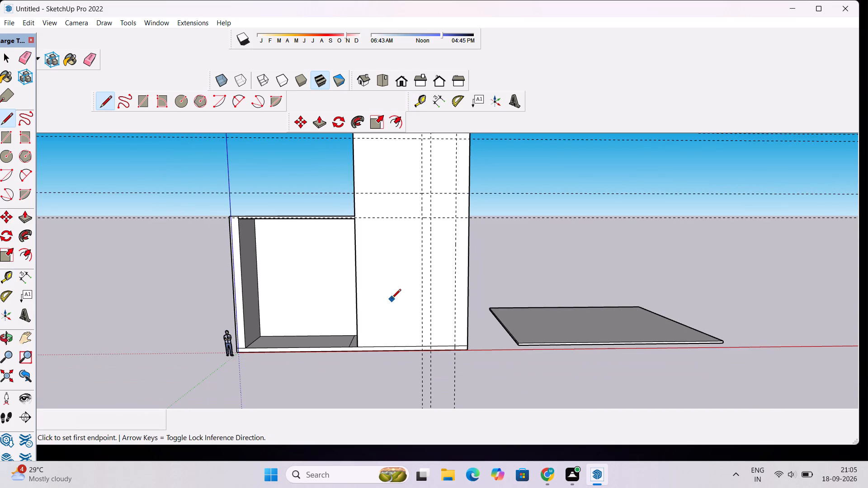
scroll(371, 232, "up", 15)
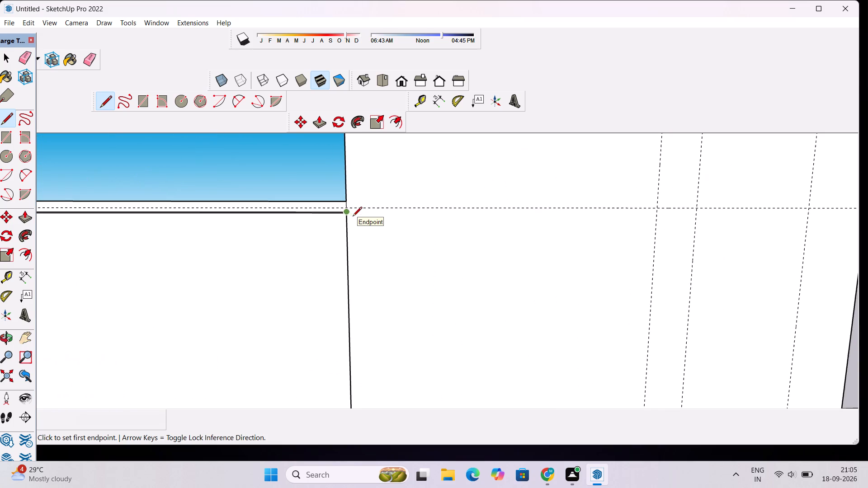
scroll(348, 210, "up", 9)
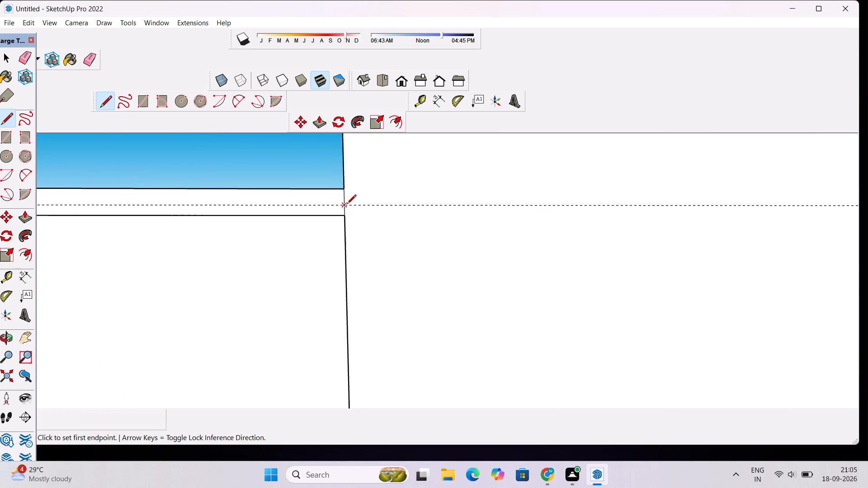
left_click(346, 205)
scroll(387, 206, "down", 19)
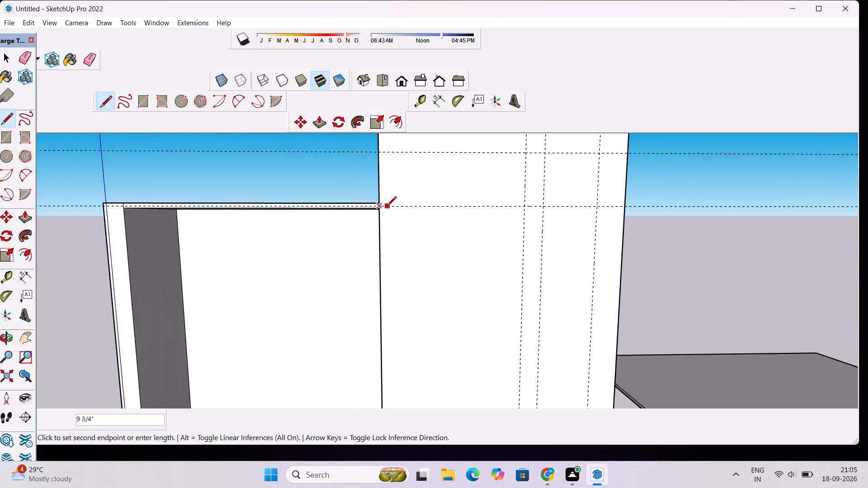
scroll(387, 206, "down", 6)
scroll(453, 210, "up", 4)
left_click(460, 206)
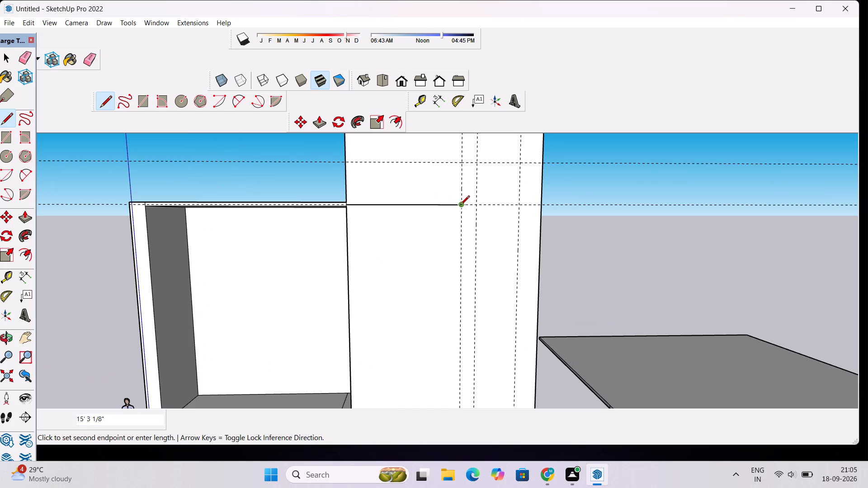
scroll(458, 226, "down", 8)
scroll(456, 297, "up", 4)
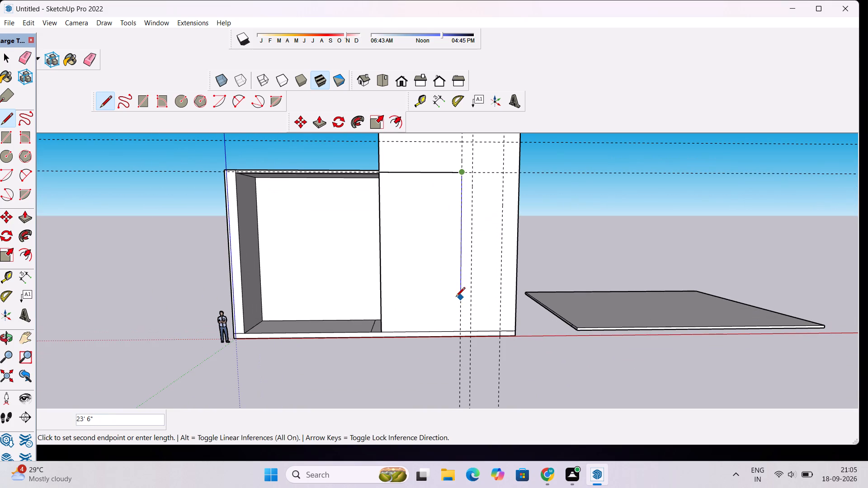
scroll(456, 297, "up", 2)
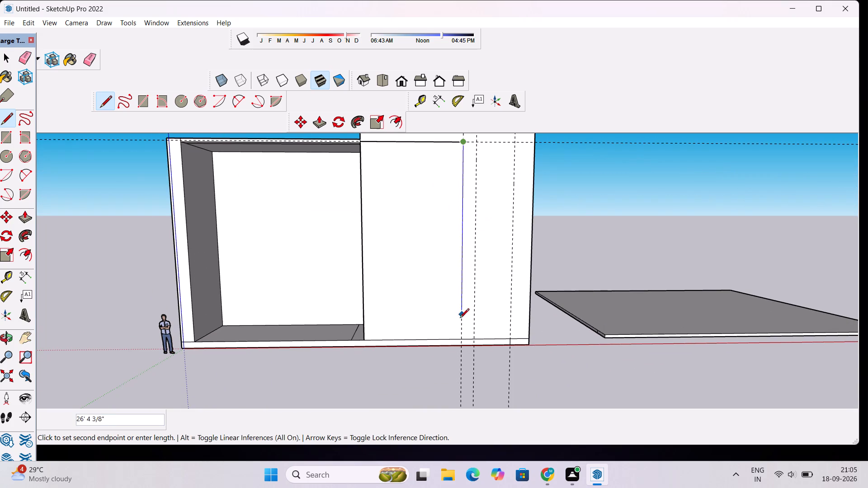
left_click(464, 338)
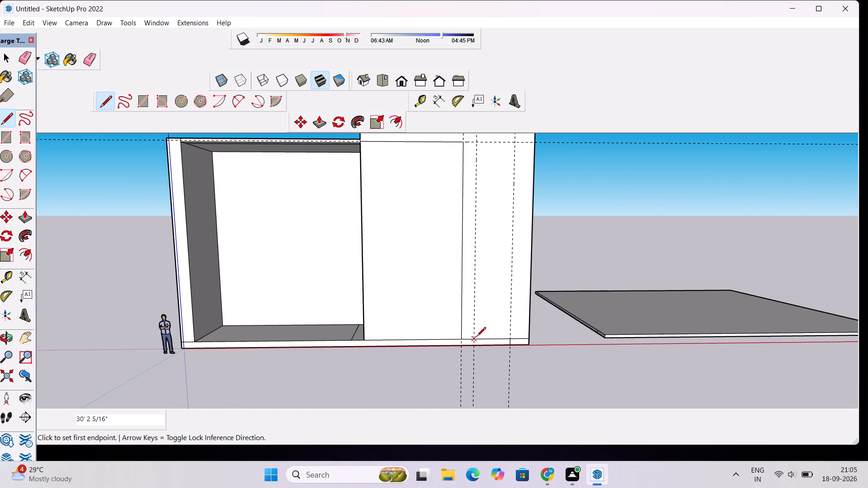
Place a horizontal guide on the front wall 2.5' above the wall's base edge.
key("t")
left_click(423, 338)
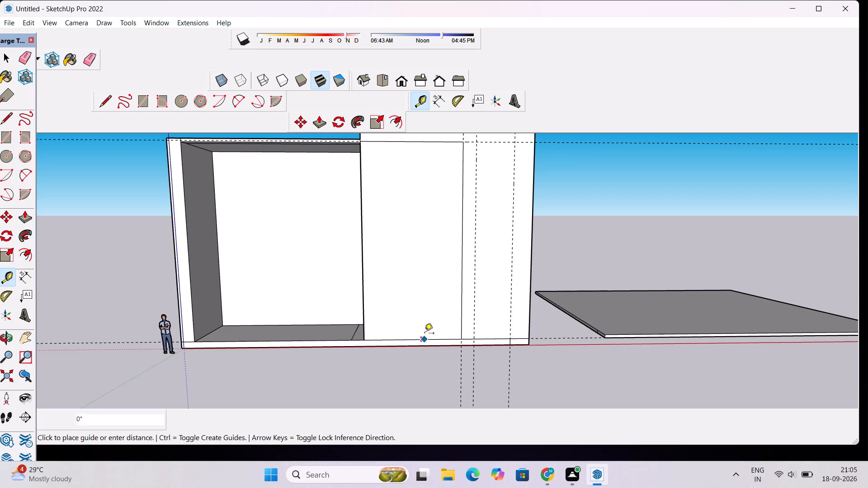
type("2.5'")
key("Return")
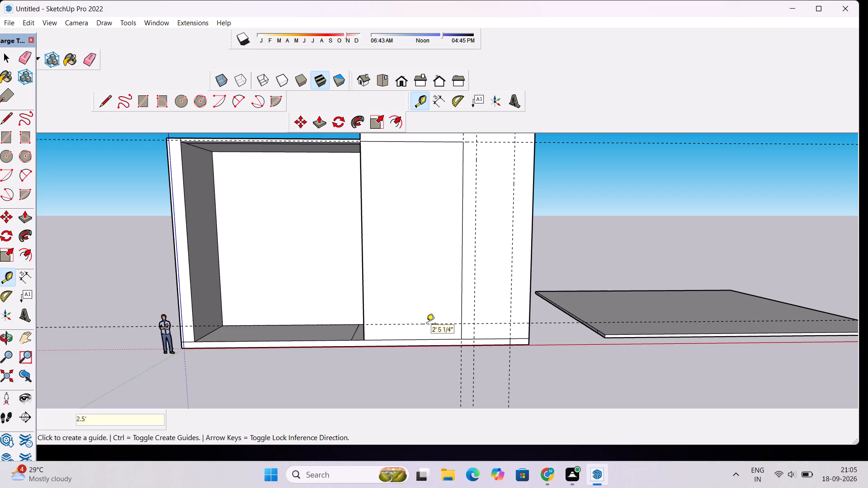
Outline a panel about 17' 3" wide from the wall's bay-side edge, along the 2.5' guide, the middle vertical guide and the guide above the inner outline.
key("l")
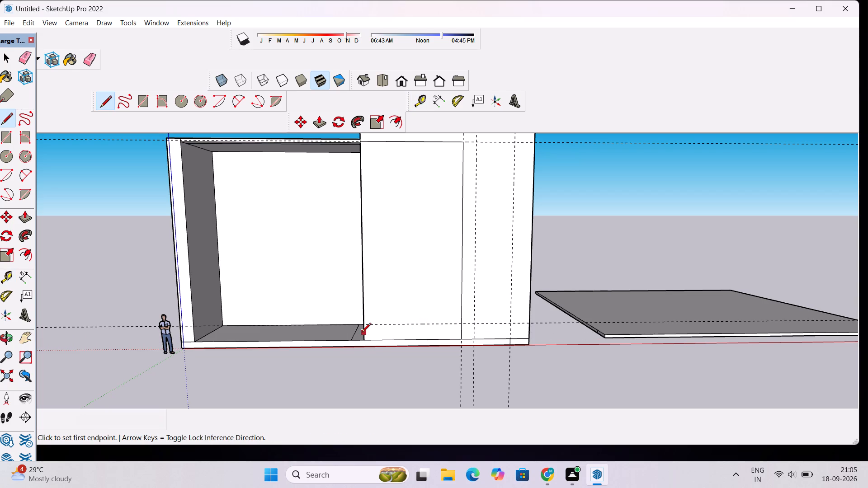
scroll(371, 330, "up", 3)
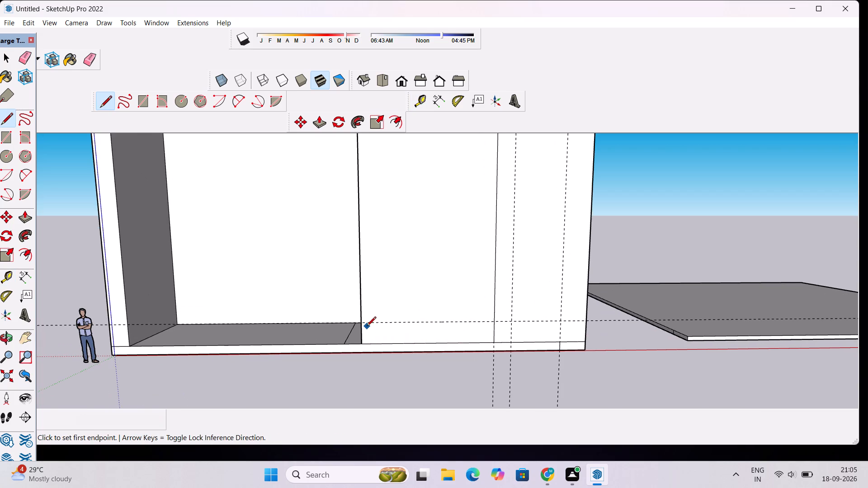
left_click(361, 324)
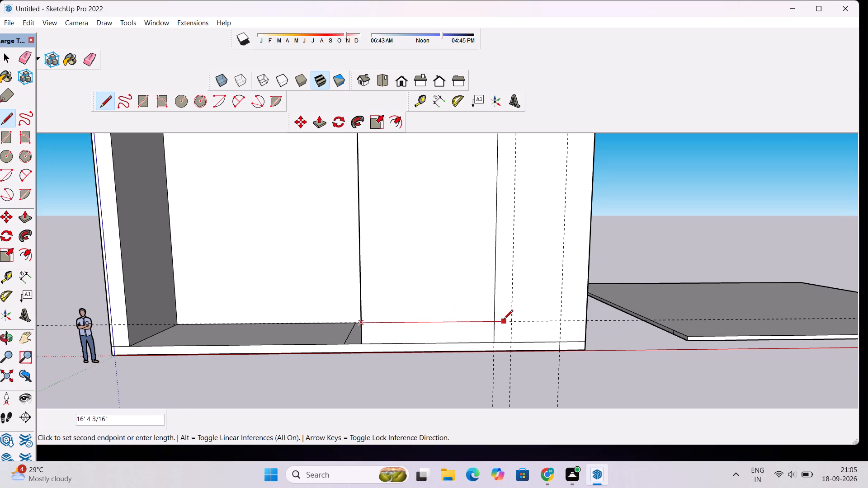
left_click(511, 323)
scroll(511, 323, "down", 4)
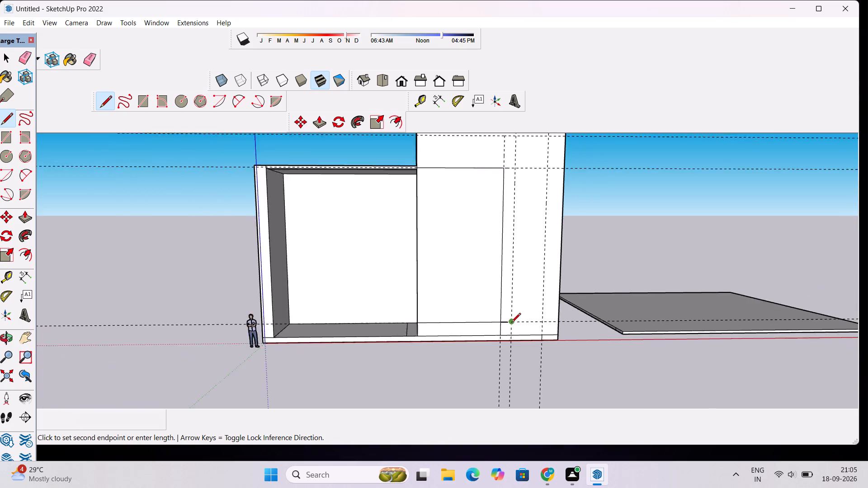
scroll(511, 323, "down", 7)
scroll(511, 230, "up", 4)
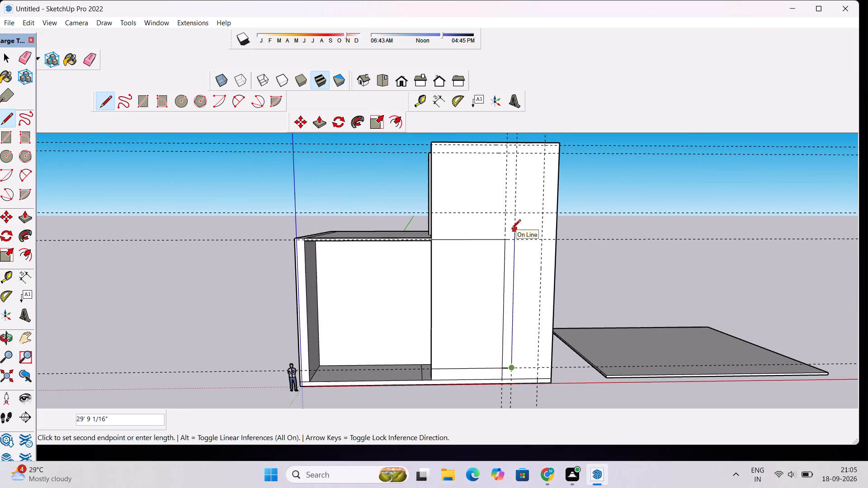
left_click(514, 212)
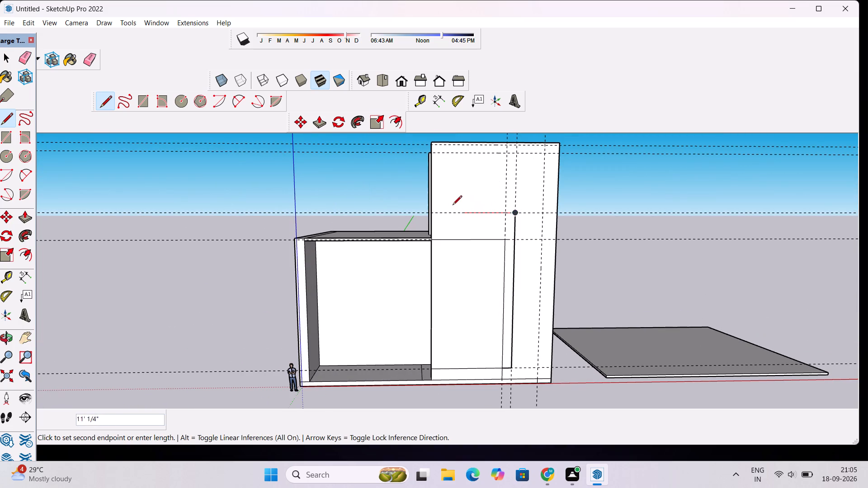
left_click(433, 213)
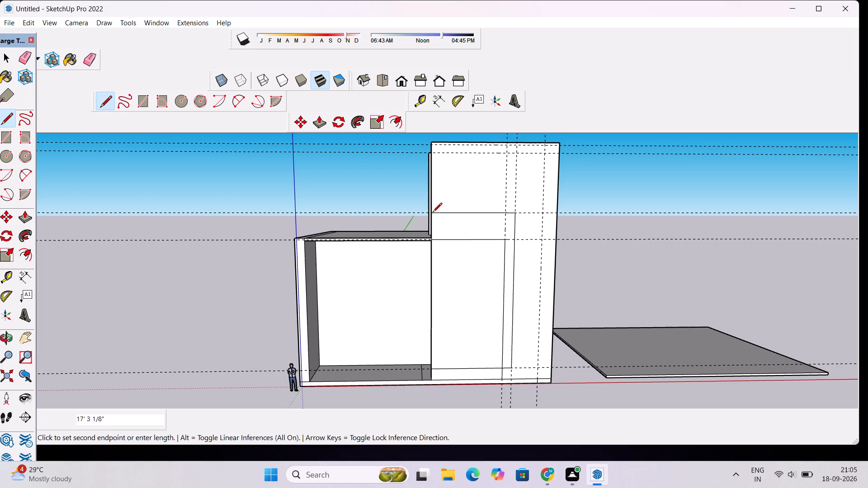
Draw a vertical line about 50' 9" long along the outermost vertical guide, from the slab's bottom edge to the wall's top edge.
scroll(435, 215, "down", 4)
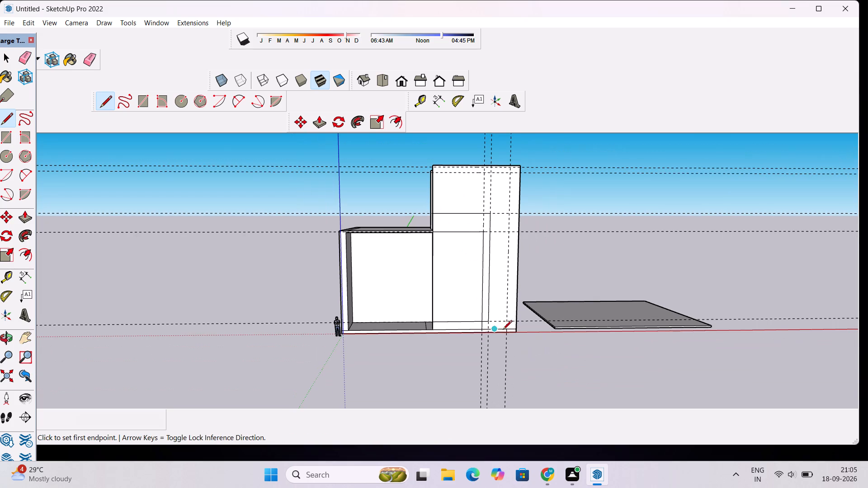
scroll(532, 350, "up", 5)
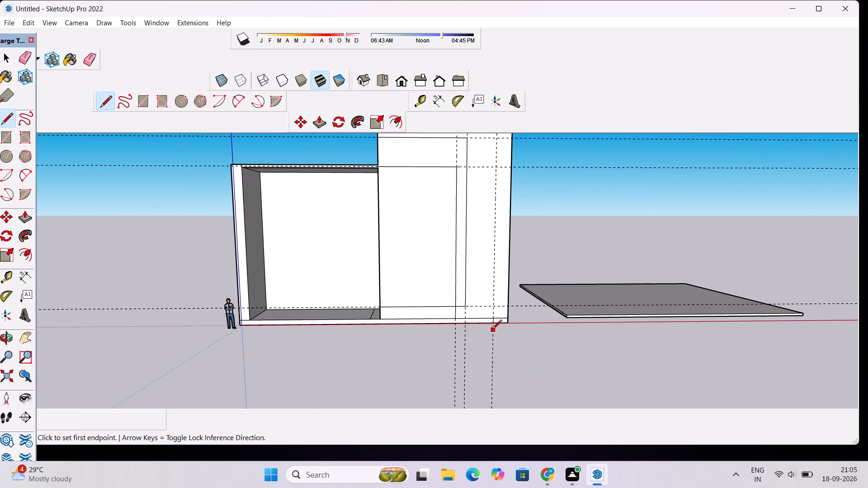
scroll(492, 330, "up", 7)
left_click(495, 318)
scroll(495, 303, "down", 7)
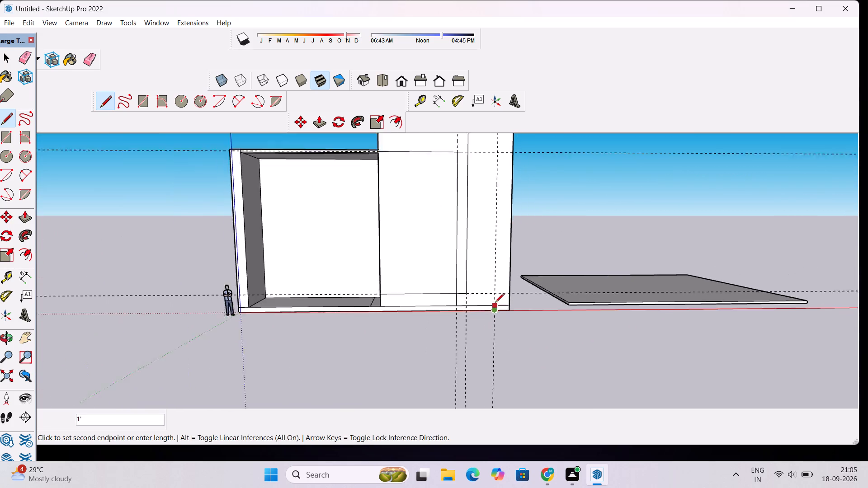
scroll(495, 303, "down", 11)
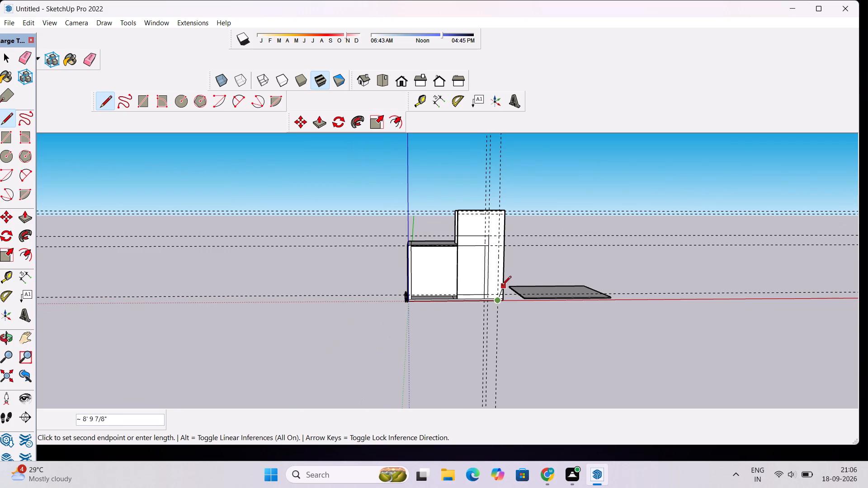
scroll(502, 286, "up", 1)
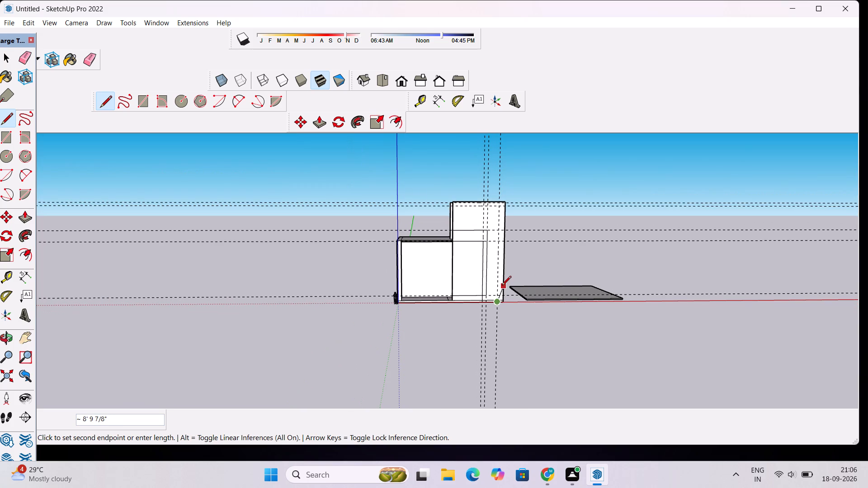
scroll(503, 283, "up", 4)
scroll(503, 283, "down", 4)
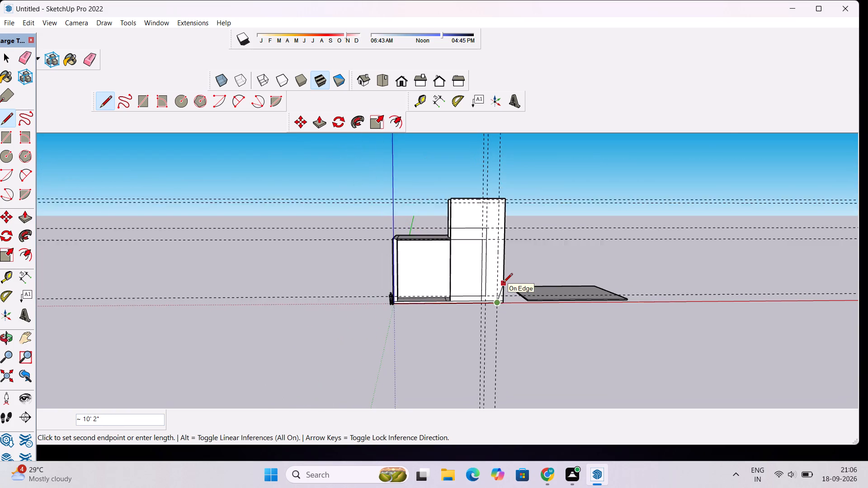
scroll(503, 283, "up", 4)
scroll(503, 283, "down", 3)
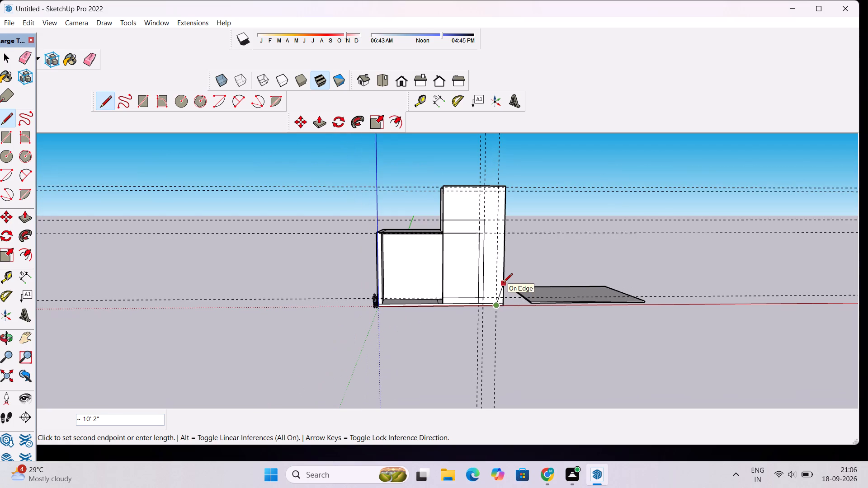
scroll(493, 212, "up", 3)
scroll(508, 169, "up", 3)
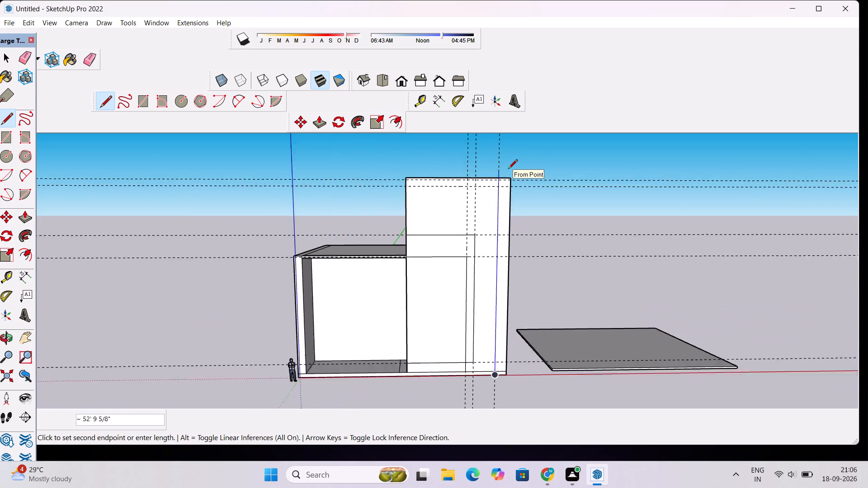
scroll(505, 171, "up", 4)
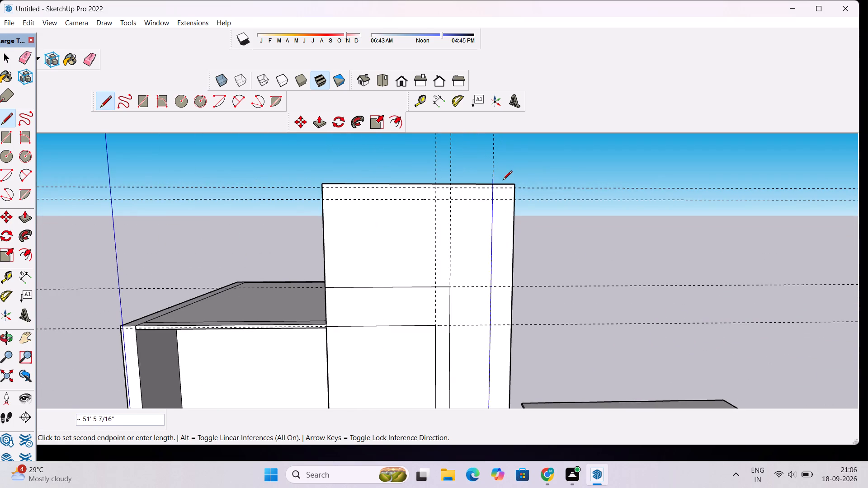
scroll(501, 184, "up", 6)
left_click(486, 185)
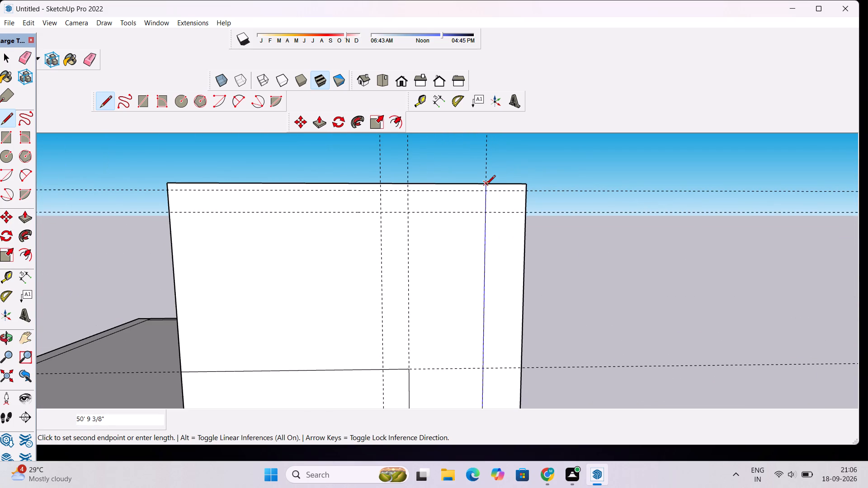
Draw a 23' horizontal line along the topmost guide, from the full-height vertical line to the wall's bay-side edge.
scroll(478, 202, "up", 2)
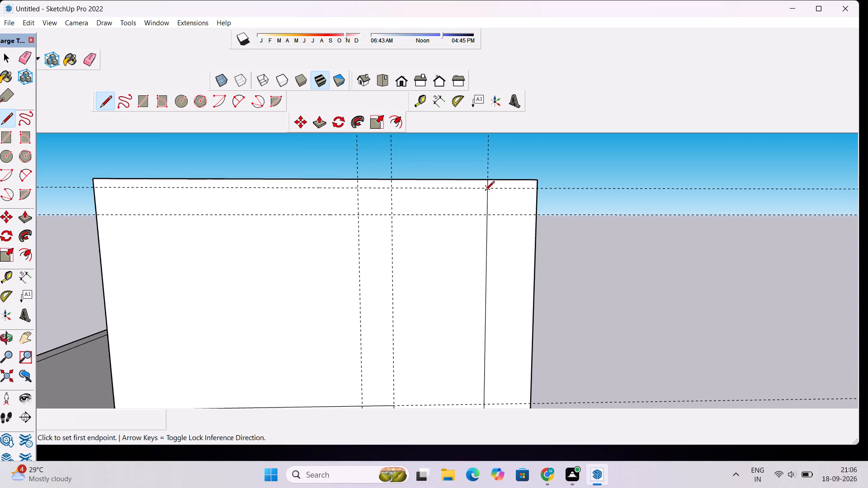
left_click(486, 189)
scroll(486, 189, "down", 2)
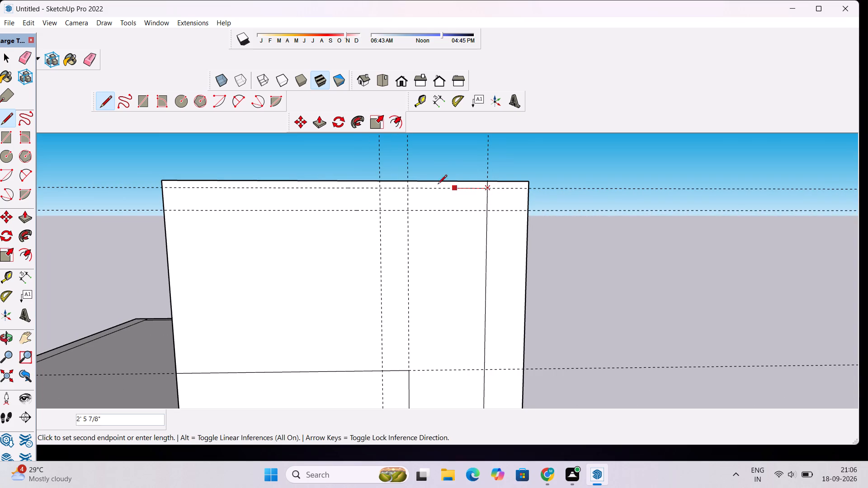
left_click(162, 188)
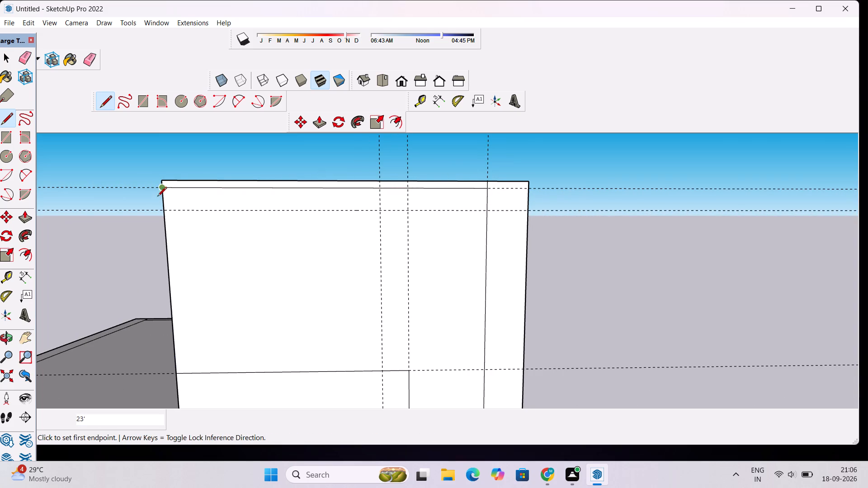
Draw a 23' horizontal line along the second-highest guide, from the wall's bay-side edge to the full-height vertical line.
left_click(162, 212)
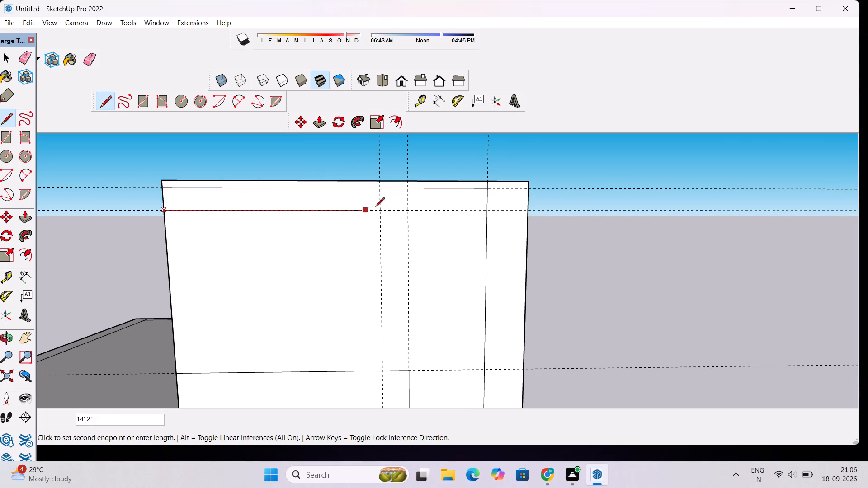
left_click(486, 212)
Erase all the horizontal and vertical construction guides around the building.
scroll(527, 198, "down", 9)
scroll(564, 198, "down", 2)
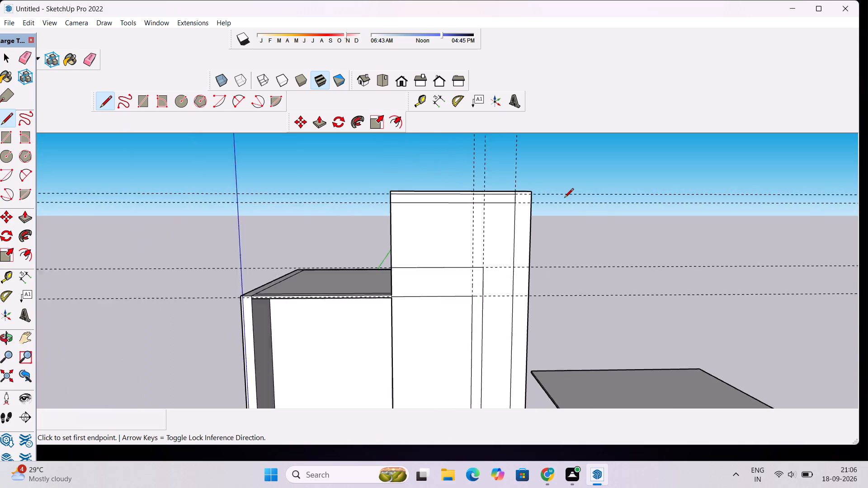
scroll(564, 198, "down", 5)
scroll(555, 230, "up", 1)
key("e")
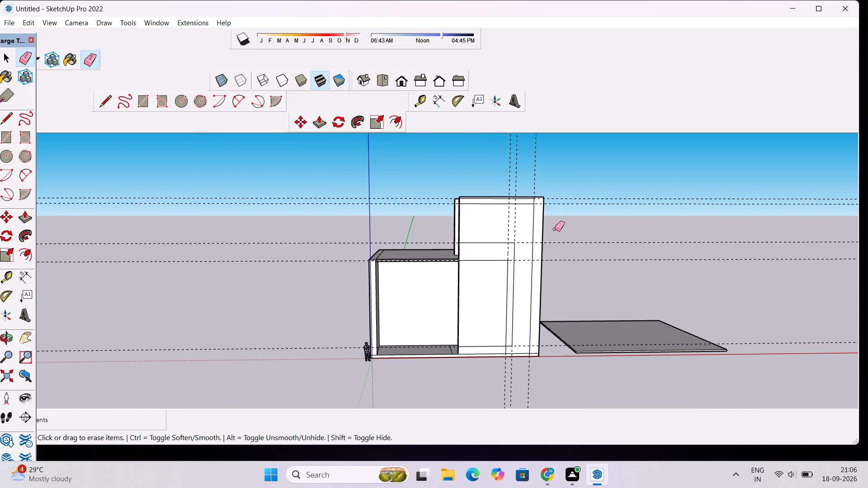
left_click_drag(585, 182, 591, 270)
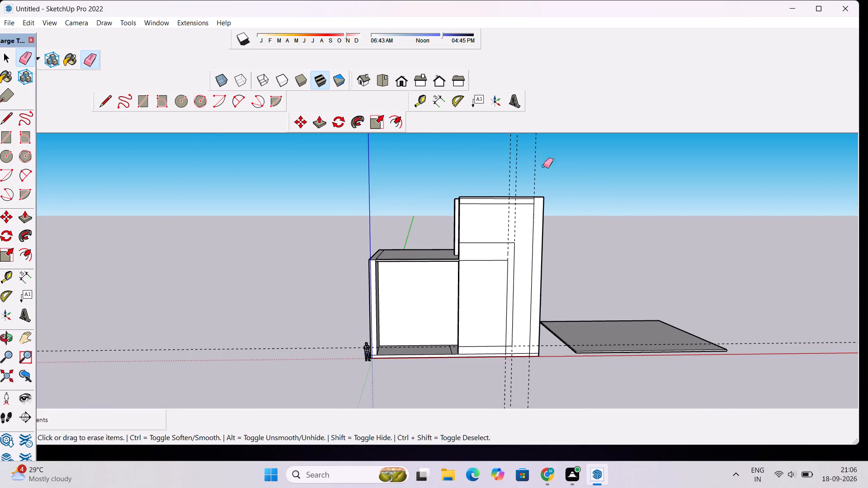
left_click_drag(547, 160, 505, 171)
left_click_drag(532, 155, 538, 167)
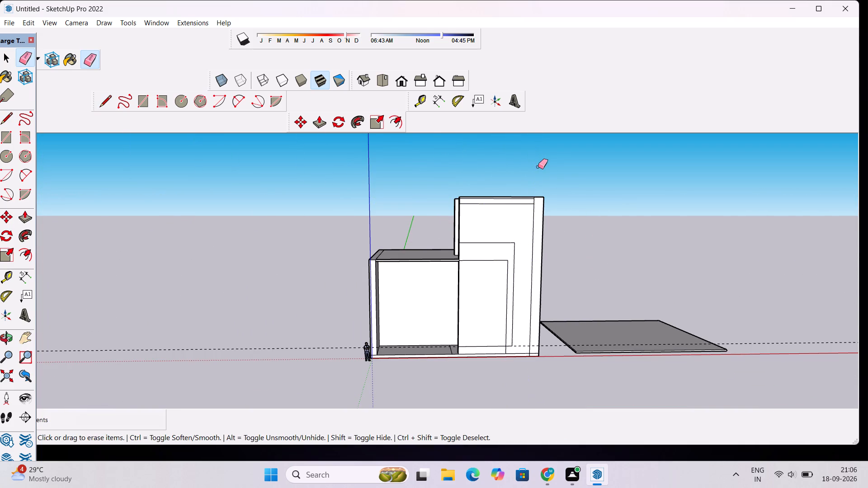
left_click_drag(277, 268, 279, 295)
left_click_drag(279, 295, 280, 349)
scroll(285, 216, "down", 5)
scroll(457, 265, "up", 3)
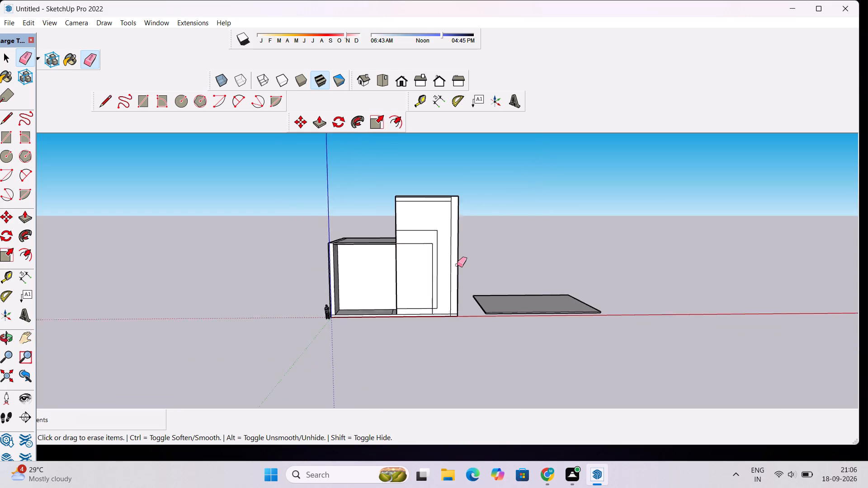
Draw a 2' 6" vertical line from the outer panel outline's lower outside corner down to the slab line.
scroll(457, 265, "up", 4)
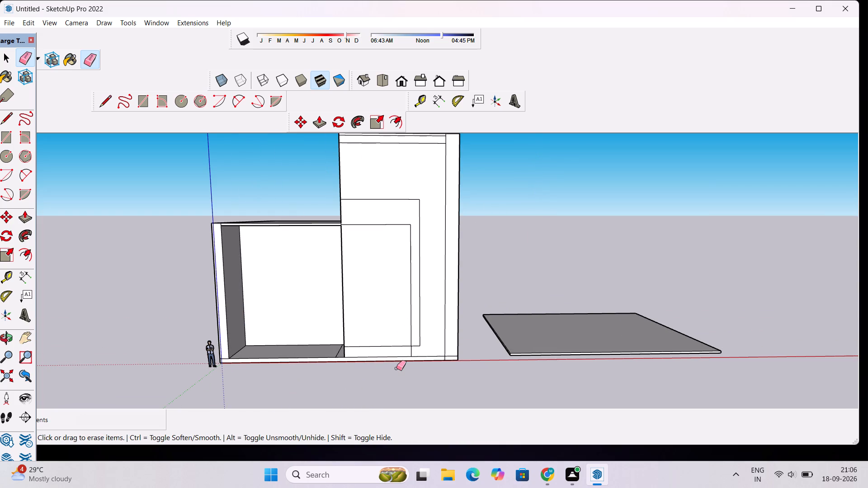
scroll(403, 365, "down", 3)
scroll(403, 369, "up", 5)
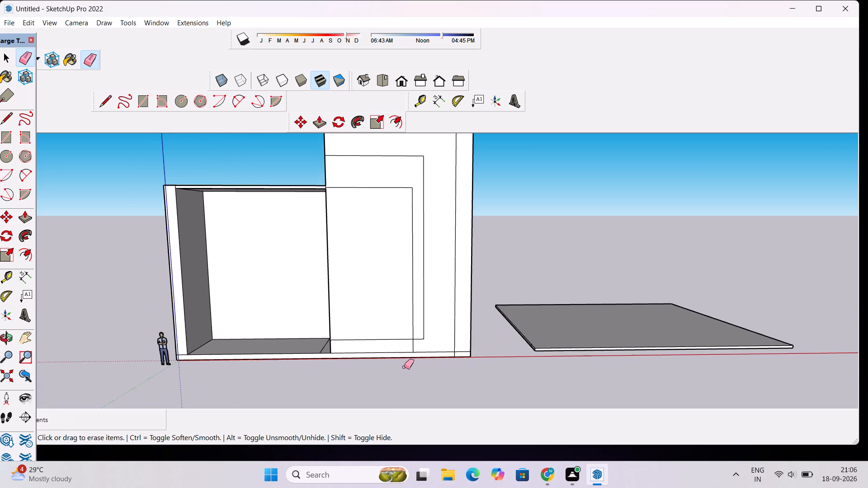
scroll(404, 367, "up", 4)
key("l")
scroll(437, 333, "up", 3)
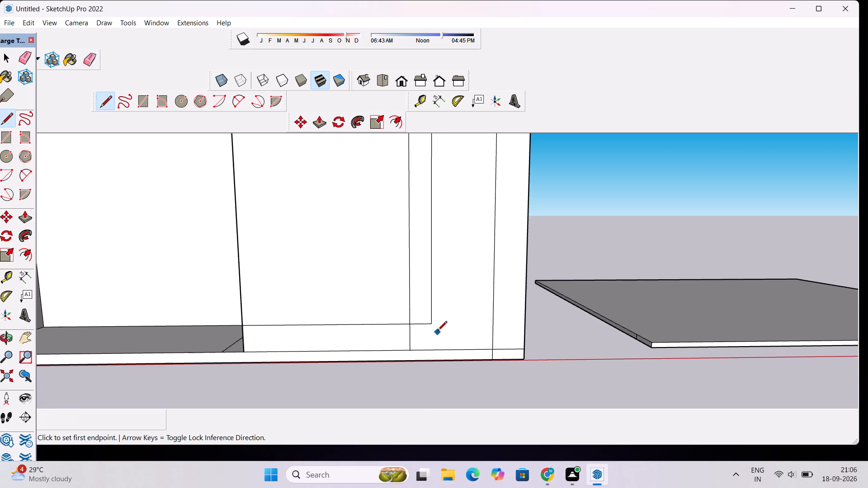
left_click(433, 325)
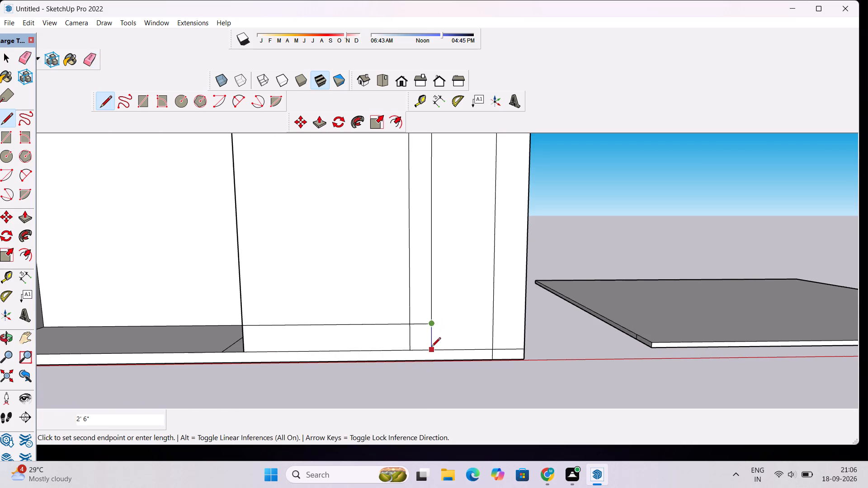
left_click(430, 348)
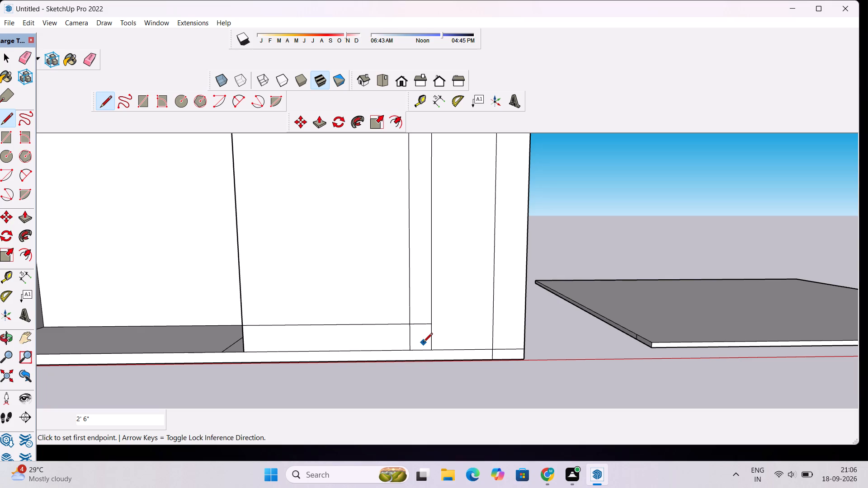
Erase the panel base-line segment between the two panel verticals and the slab-line segment beyond the full-height vertical line.
key("e")
left_click(415, 320)
left_click_drag(416, 320, 417, 320)
left_click_drag(417, 320, 418, 333)
left_click_drag(511, 347, 511, 359)
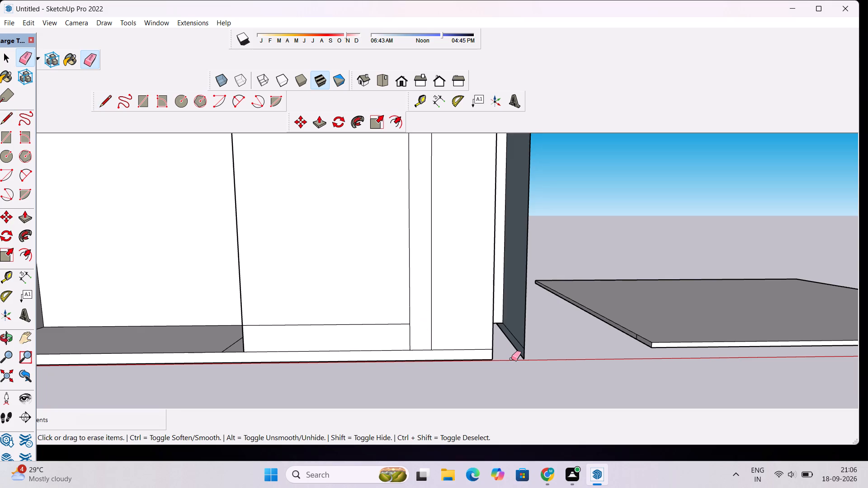
key("ctrl+z")
left_click_drag(508, 334, 502, 352)
Examine the front façade outlines and the lower block's roof from several angles.
scroll(502, 352, "down", 11)
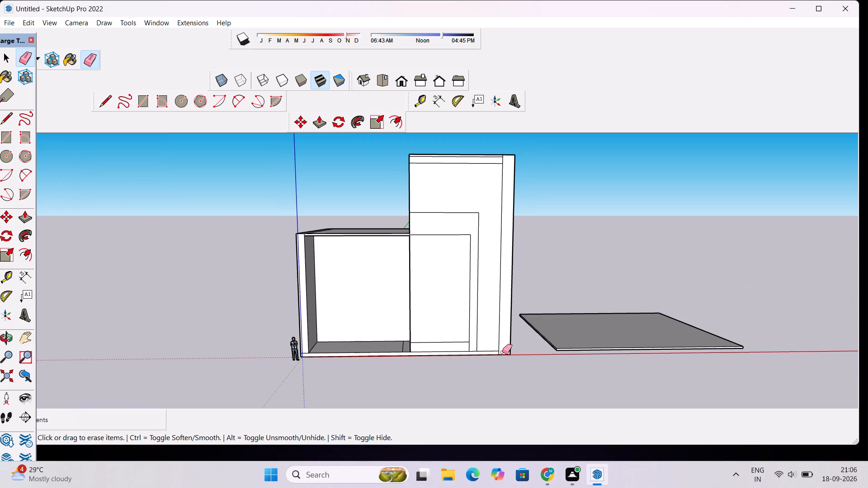
key("o")
left_click_drag(502, 352, 500, 339)
left_click_drag(500, 339, 503, 354)
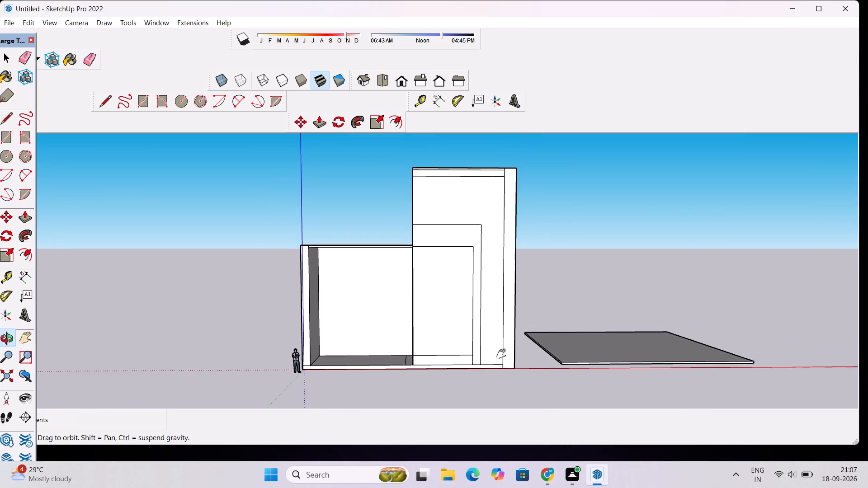
scroll(503, 350, "down", 5)
left_click(495, 317, "shift")
left_click_drag(491, 303, 504, 312, "shift")
left_click_drag(516, 307, 501, 327)
left_click(495, 330, "shift")
scroll(499, 327, "up", 4)
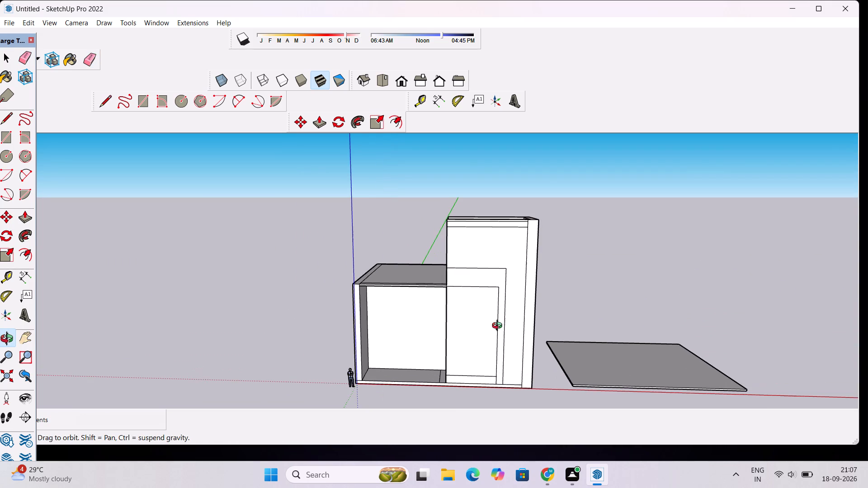
scroll(499, 327, "up", 3)
left_click(498, 335, "shift")
scroll(491, 331, "up", 3, "shift")
left_click_drag(491, 330, 511, 310, "shift")
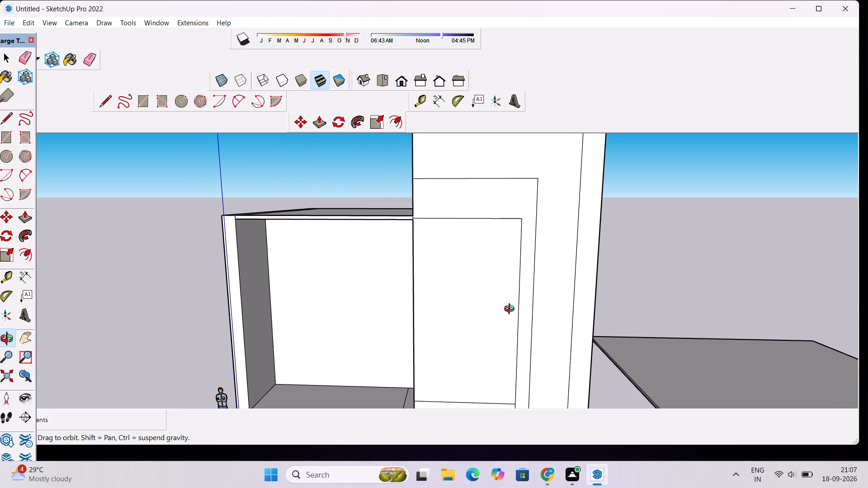
left_click_drag(496, 310, 522, 300, "shift")
scroll(485, 296, "up", 4, "shift")
scroll(485, 296, "down", 10)
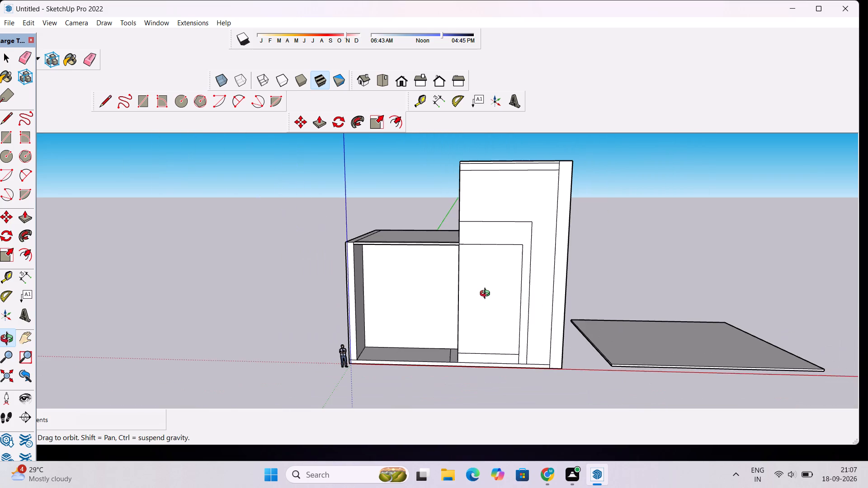
scroll(487, 295, "up", 2)
scroll(487, 295, "down", 2)
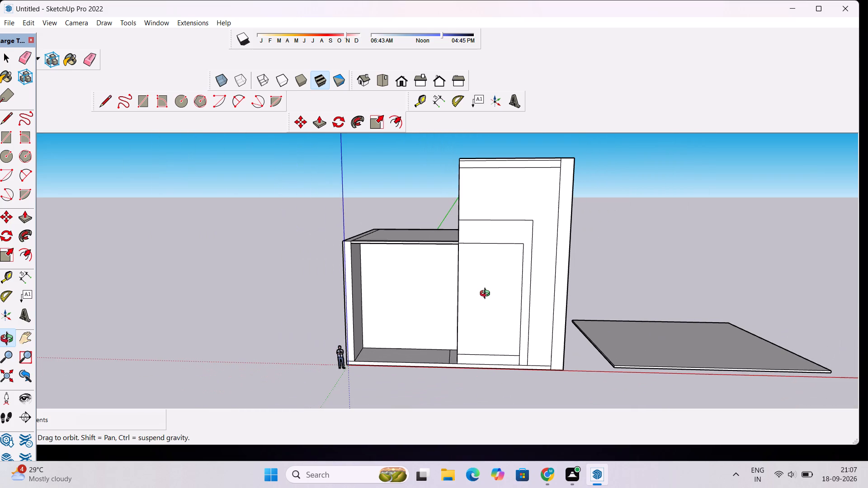
left_click_drag(487, 295, 507, 295)
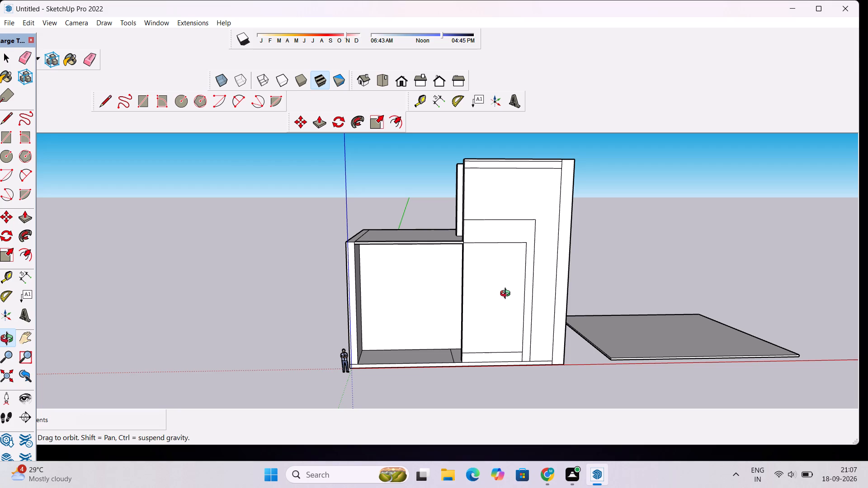
scroll(519, 304, "up", 4)
left_click_drag(510, 314, 504, 288, "shift")
scroll(504, 288, "down", 2)
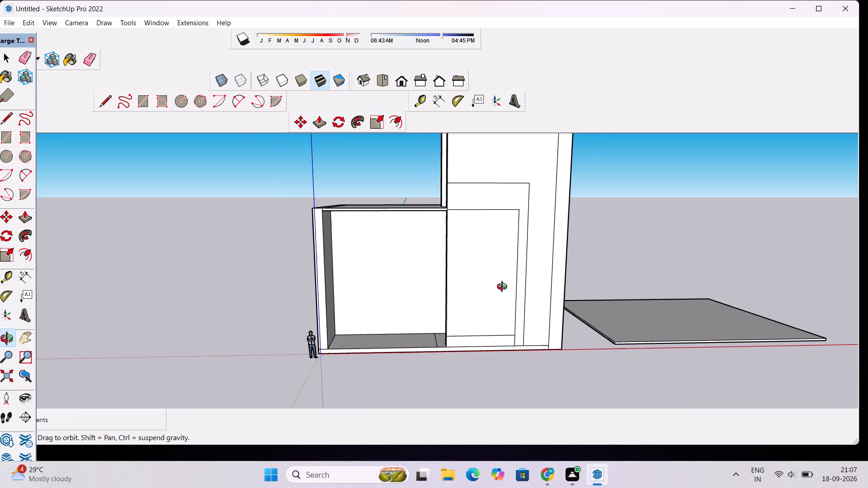
scroll(504, 288, "down", 1)
left_click_drag(504, 288, 489, 294)
left_click(485, 293)
left_click_drag(488, 266, 478, 316, "shift")
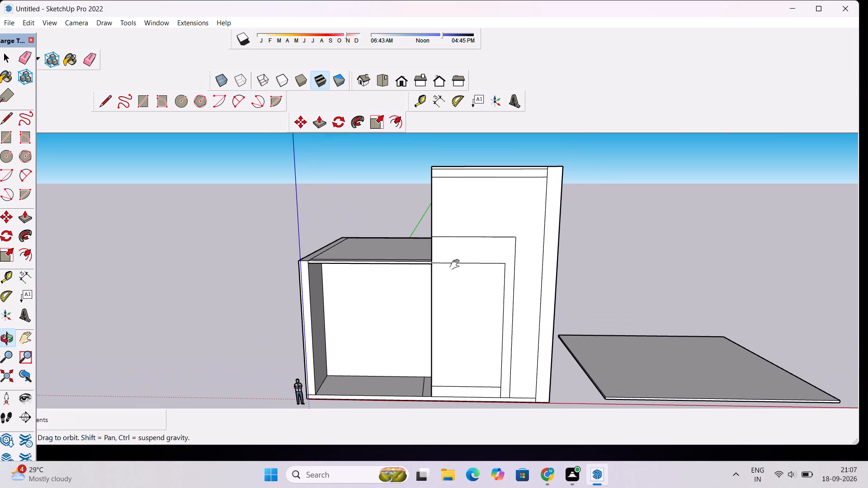
scroll(453, 271, "down", 1, "shift")
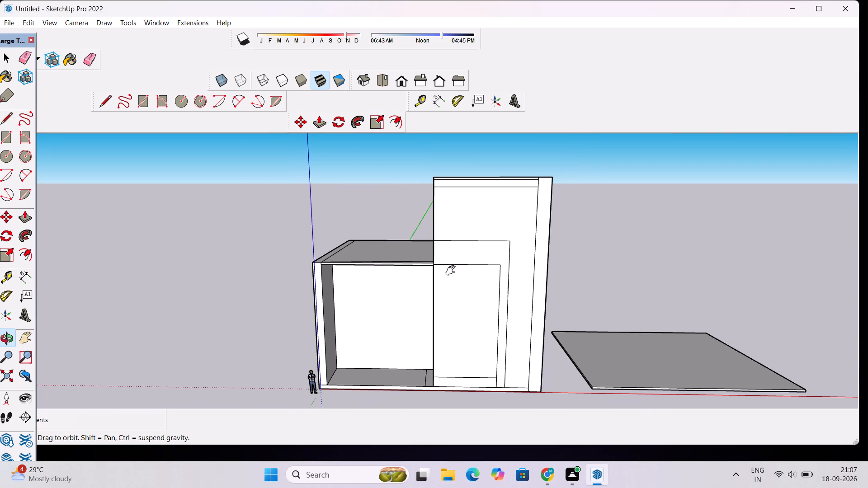
scroll(453, 271, "down", 1)
left_click_drag(402, 254, 401, 296)
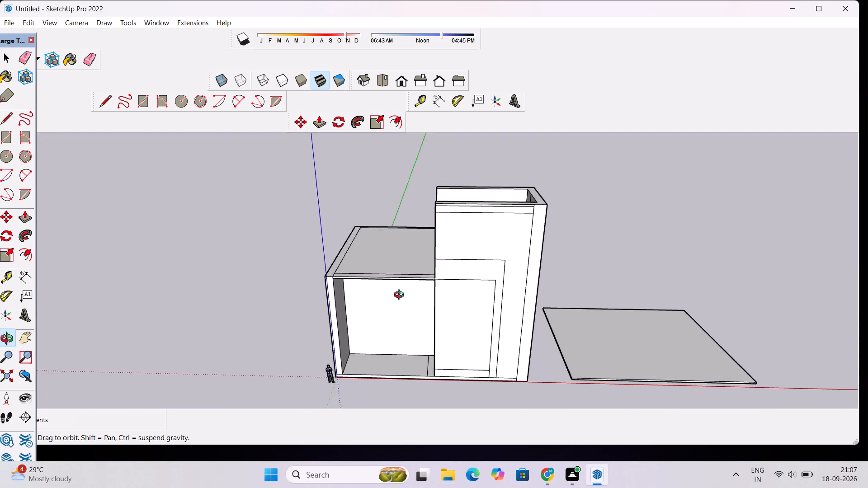
left_click_drag(401, 296, 401, 299)
left_click_drag(430, 291, 482, 292, "shift")
left_click_drag(482, 292, 465, 297)
scroll(464, 297, "up", 3)
left_click_drag(464, 297, 464, 295)
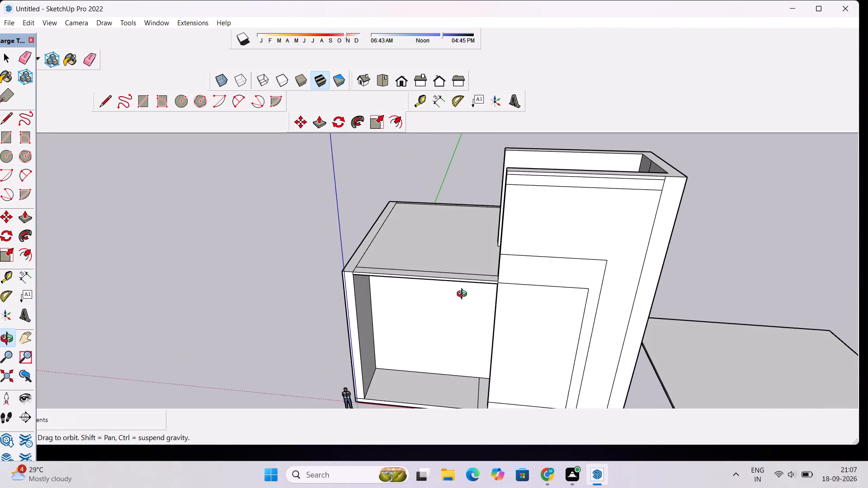
left_click_drag(464, 295, 465, 286)
left_click_drag(475, 277, 472, 285, "shift")
left_click_drag(472, 285, 473, 302)
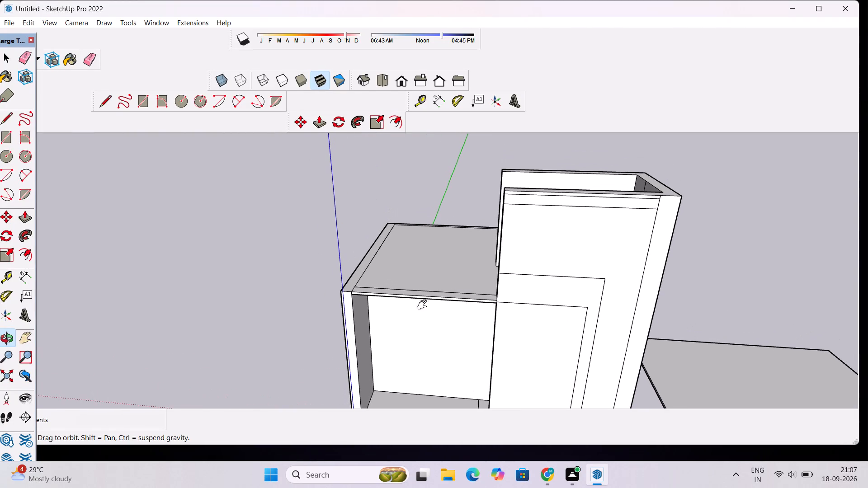
Erase the short edge across the front strip of the lower block's roof, near its outer front corner.
left_click_drag(403, 302, 399, 328, "shift")
scroll(365, 319, "up", 7, "shift")
left_click_drag(385, 308, 384, 352)
left_click_drag(384, 355, 394, 303)
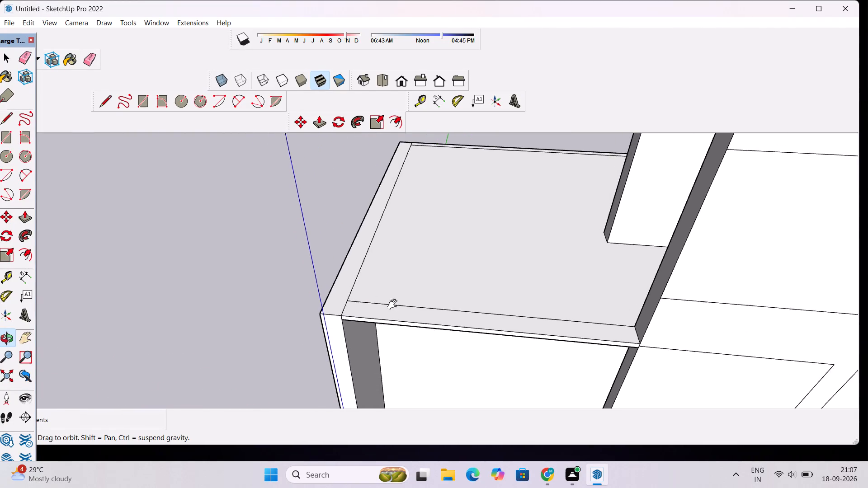
left_click_drag(398, 326, 431, 332)
left_click_drag(436, 335, 436, 317)
left_click(436, 317, "shift")
key("e")
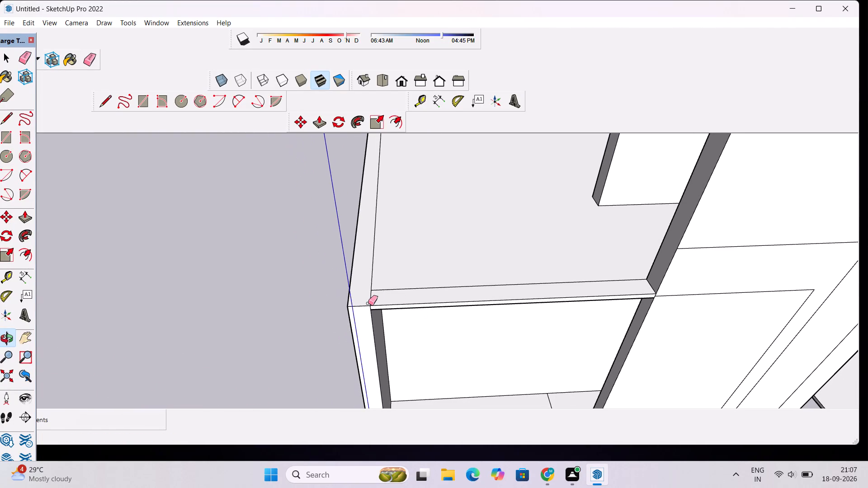
left_click(371, 295)
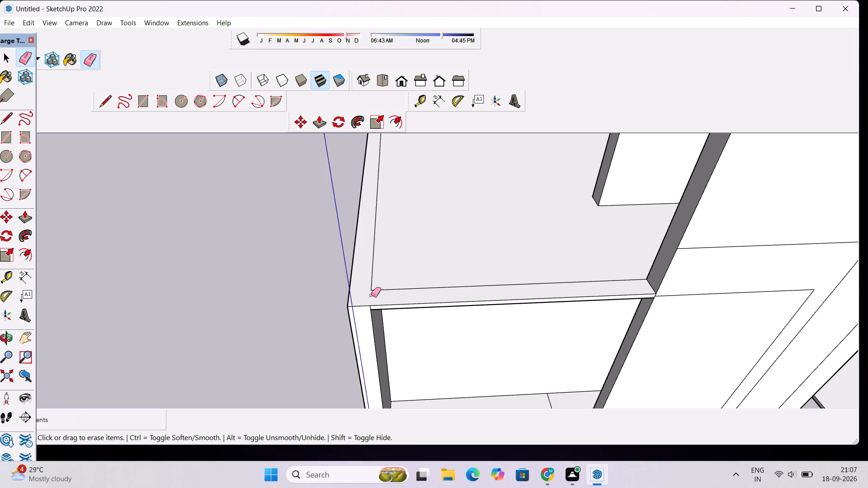
Draw a 2' line from the roof strip's inner corner to the lower block's outer side edge.
key("l")
left_click(372, 291)
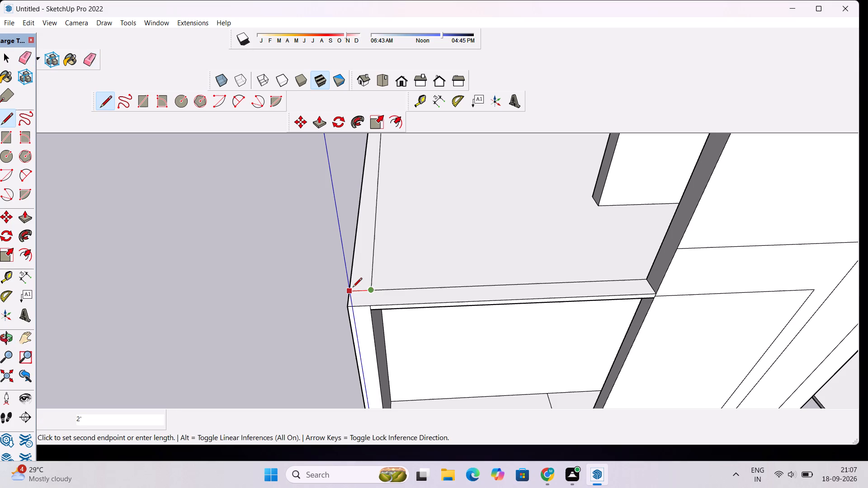
scroll(353, 288, "up", 5)
left_click(347, 294)
Push/Pull the front strip of the lower block's roof upward about 3' 2" as a parapet.
scroll(304, 282, "down", 5)
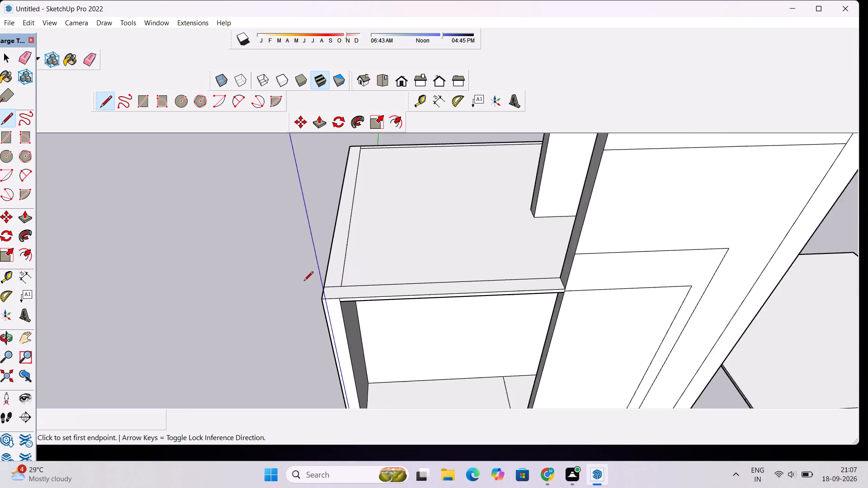
scroll(304, 282, "down", 4)
key("space")
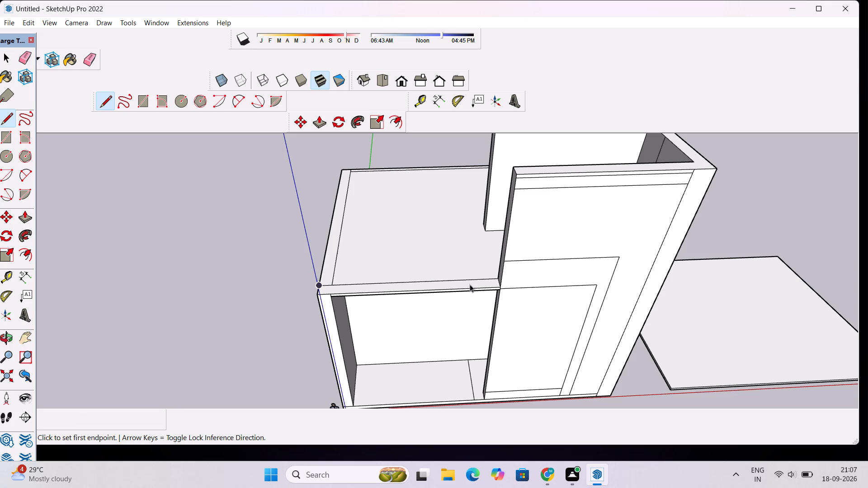
left_click(470, 284)
key("p")
left_click(470, 284)
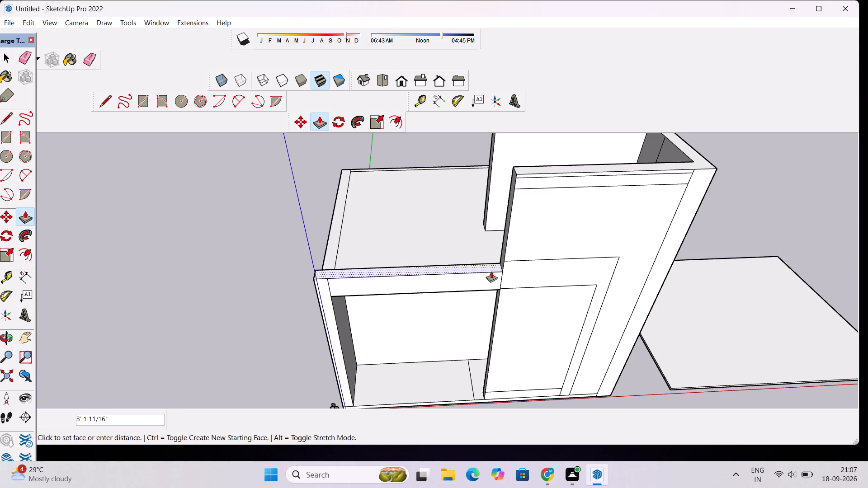
left_click(491, 271)
key("o")
left_click_drag(506, 313, 476, 265)
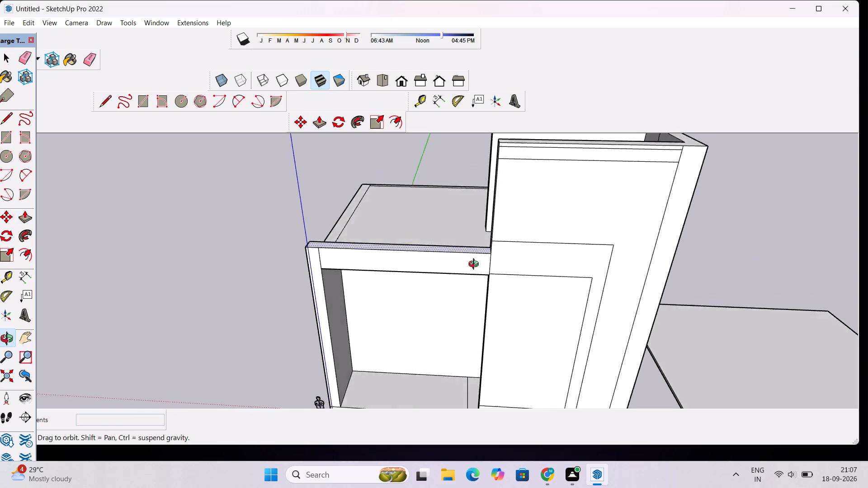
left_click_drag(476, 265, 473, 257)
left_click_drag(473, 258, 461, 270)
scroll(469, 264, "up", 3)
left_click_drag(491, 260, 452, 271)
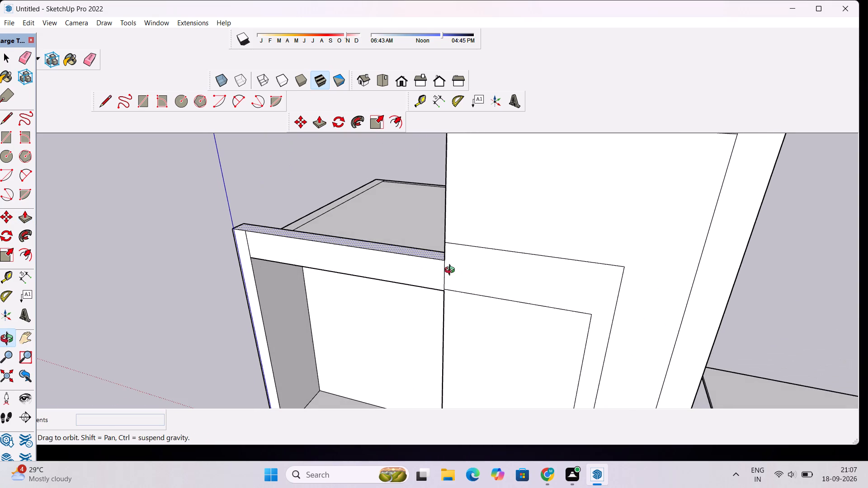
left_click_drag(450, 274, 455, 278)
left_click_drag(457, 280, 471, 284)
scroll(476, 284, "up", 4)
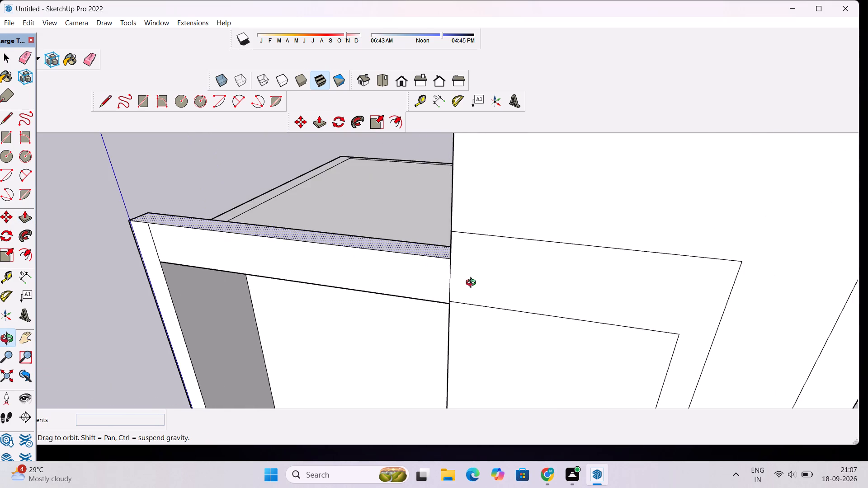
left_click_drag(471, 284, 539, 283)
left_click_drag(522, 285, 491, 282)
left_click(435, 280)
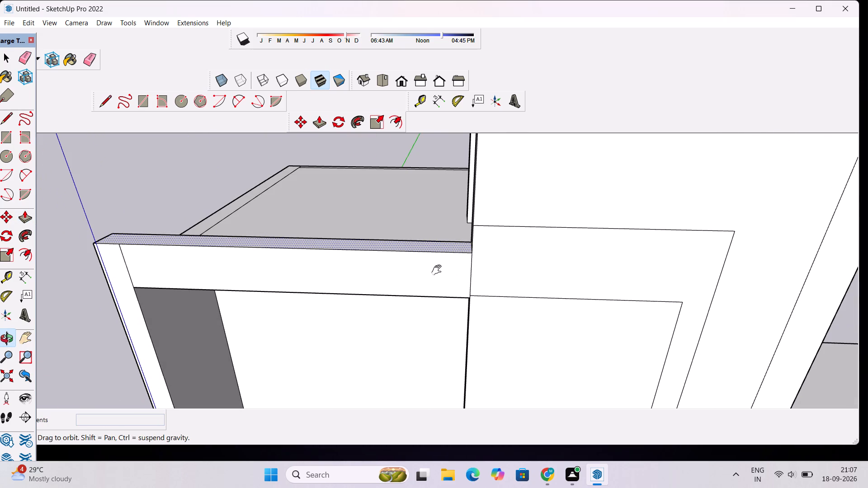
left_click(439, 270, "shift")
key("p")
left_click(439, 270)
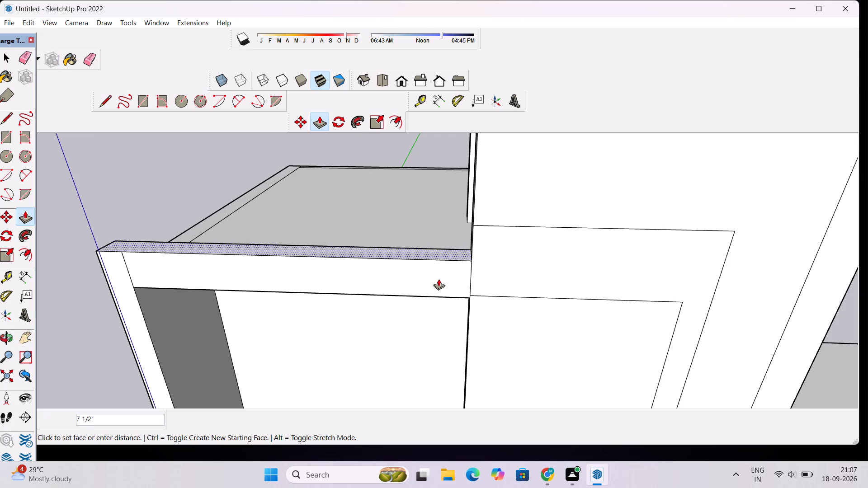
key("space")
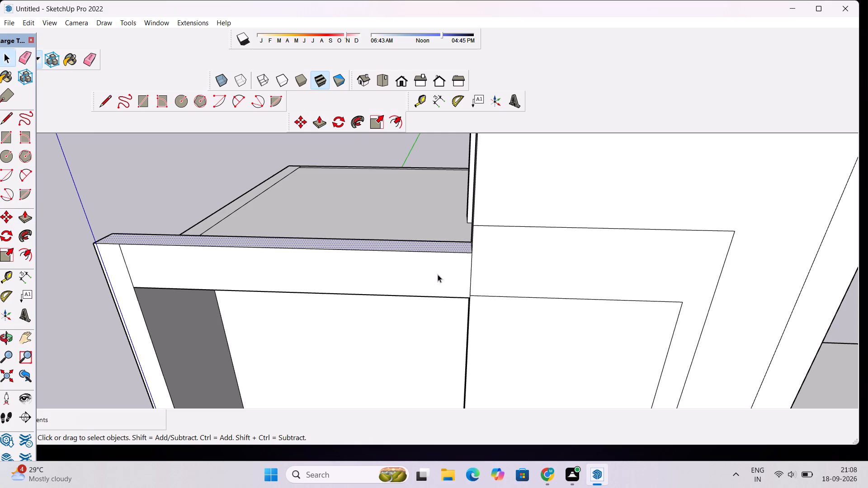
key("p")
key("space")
Push/Pull the horizontal front band above the lower block's opening outward 2'.
left_click(441, 282)
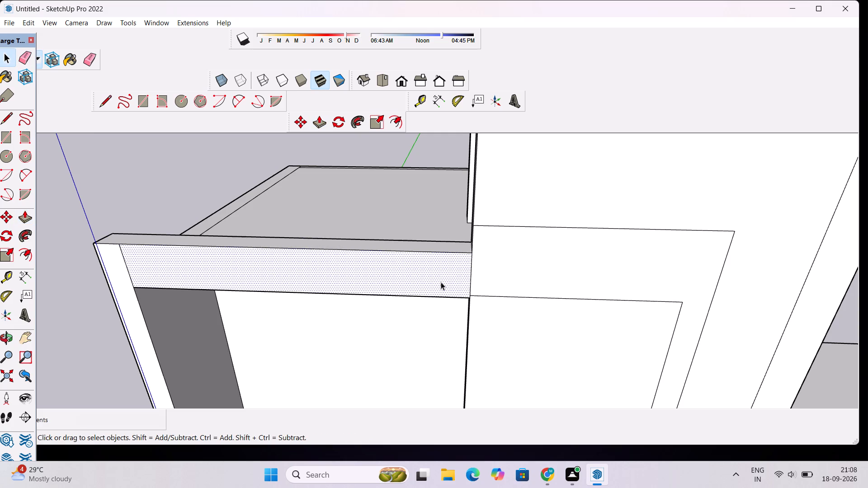
key("p")
left_click(441, 282)
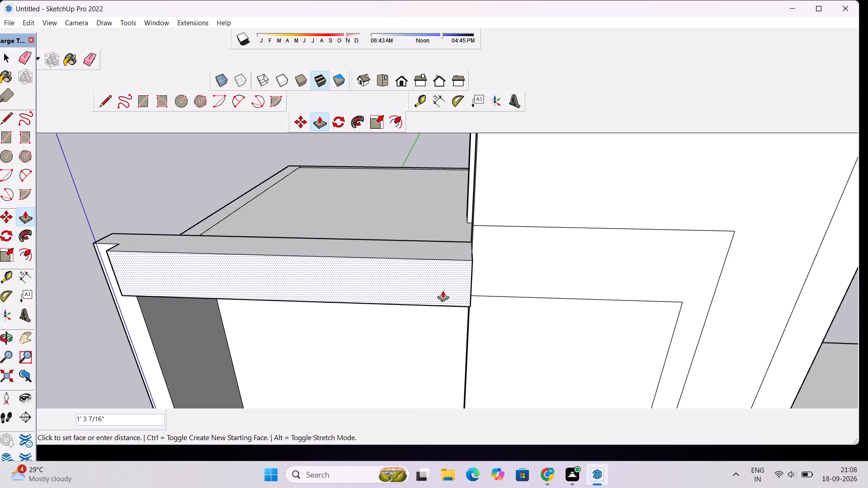
type("2'")
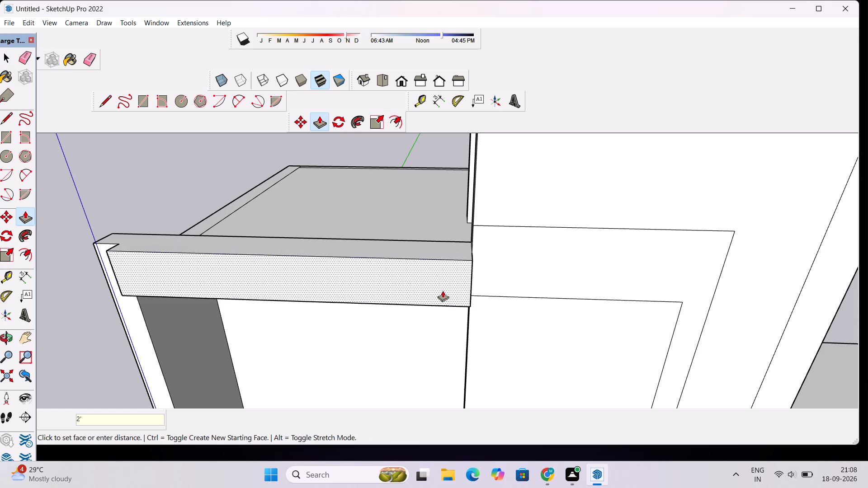
key("Return")
Examine the projecting band and the lower block's front from several angles.
key("o")
scroll(443, 291, "down", 7)
left_click_drag(292, 330, 435, 262)
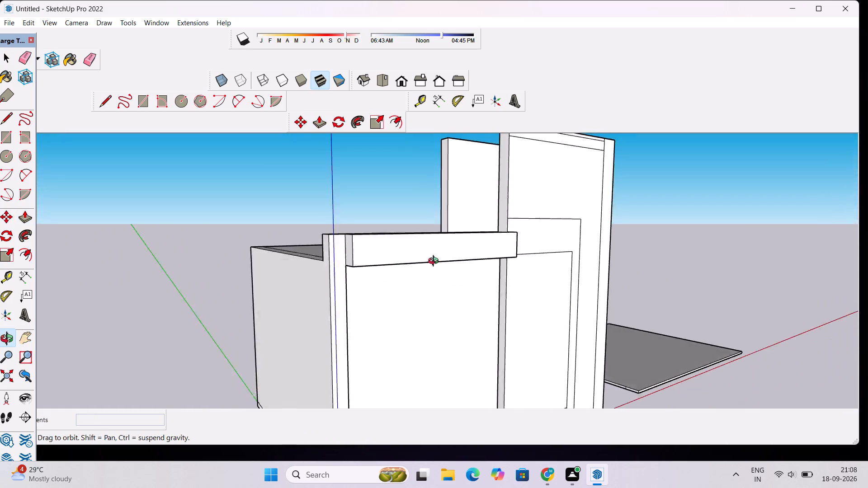
left_click_drag(435, 262, 348, 286)
scroll(349, 287, "down", 6)
left_click_drag(477, 314, 353, 305)
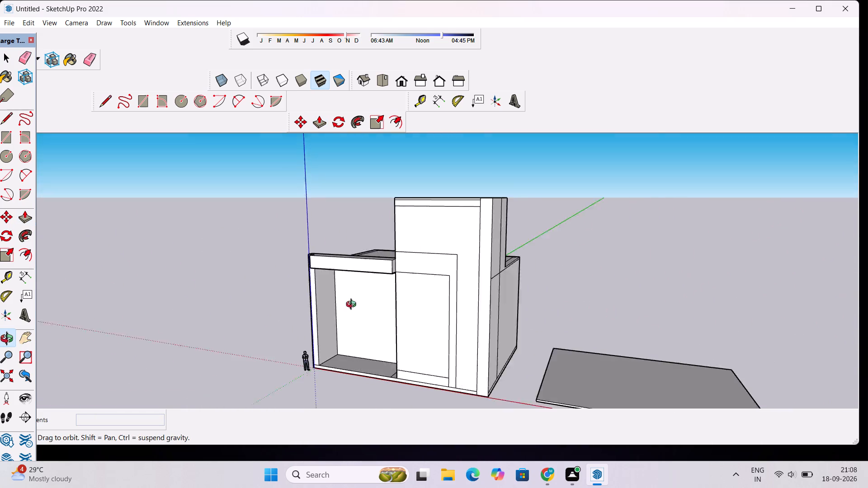
left_click_drag(353, 305, 330, 301)
scroll(368, 269, "up", 5)
scroll(368, 269, "down", 3)
left_click_drag(363, 269, 436, 262, "shift")
scroll(411, 266, "up", 7)
left_click_drag(479, 282, 434, 276)
scroll(434, 276, "down", 6)
left_click_drag(420, 268, 568, 294)
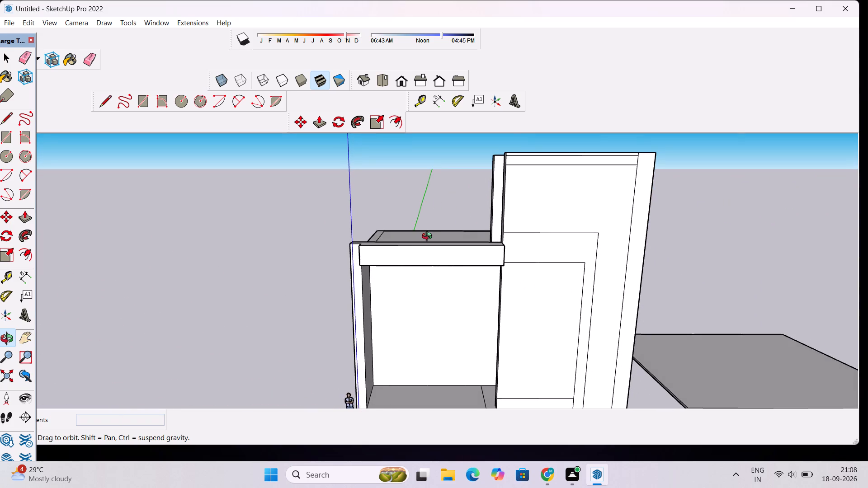
Push/Pull the narrow front face of the lower block's outer side wall outward 2', flush with the projecting band.
scroll(428, 237, "up", 2)
left_click_drag(418, 240, 510, 240)
left_click_drag(489, 263, 478, 267)
scroll(405, 271, "up", 3)
left_click_drag(407, 277, 406, 276, "shift")
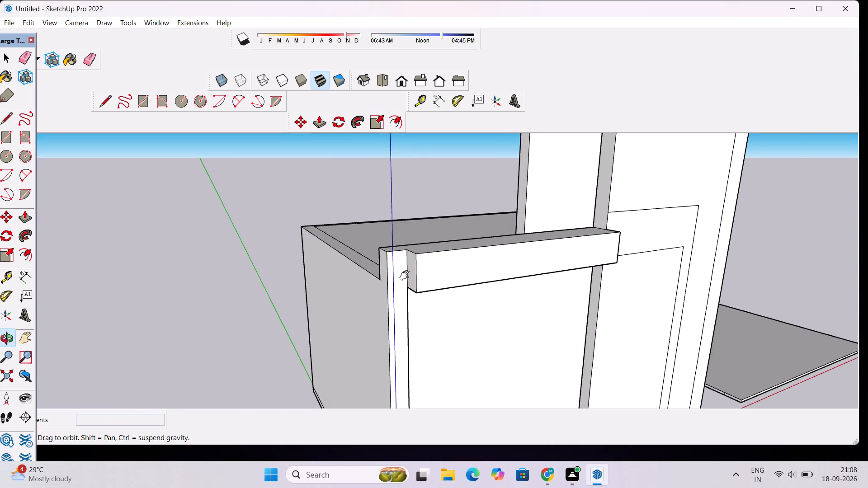
left_click_drag(406, 276, 409, 259, "shift")
key("p")
left_click(404, 248)
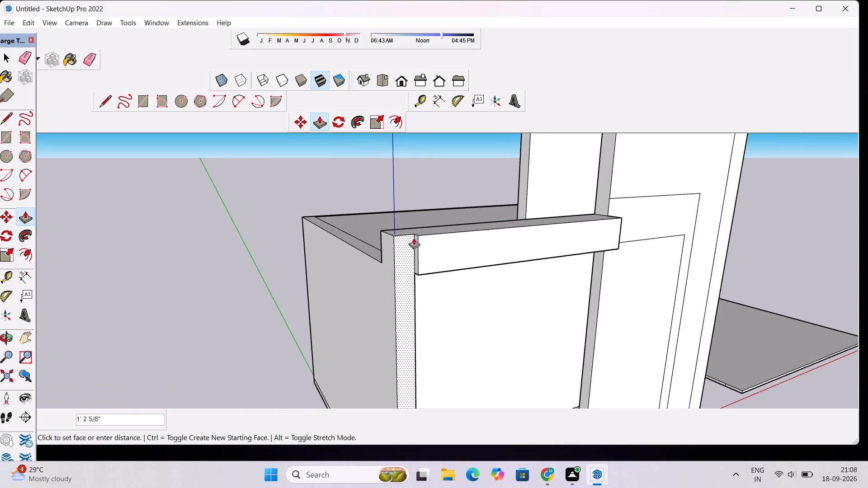
left_click(416, 238)
Examine the lower block's projecting frame from the front and from above.
scroll(388, 225, "down", 4)
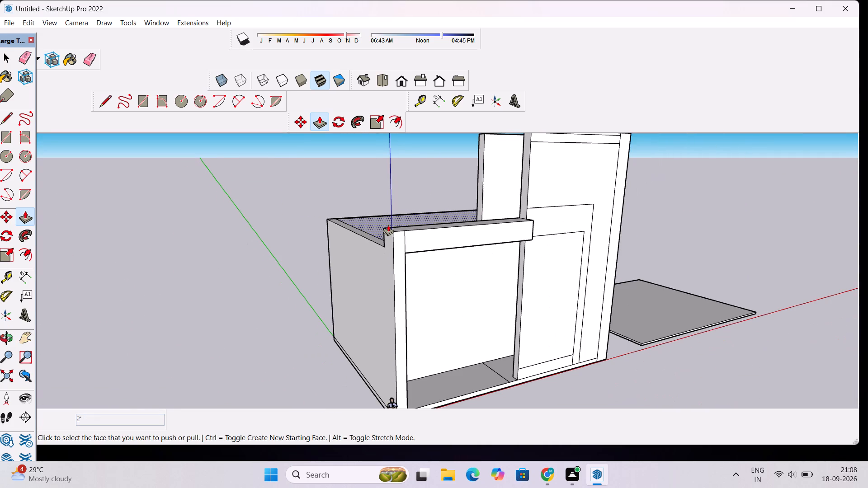
key("o")
scroll(388, 225, "down", 6)
left_click_drag(474, 259, 349, 236)
scroll(427, 260, "up", 3)
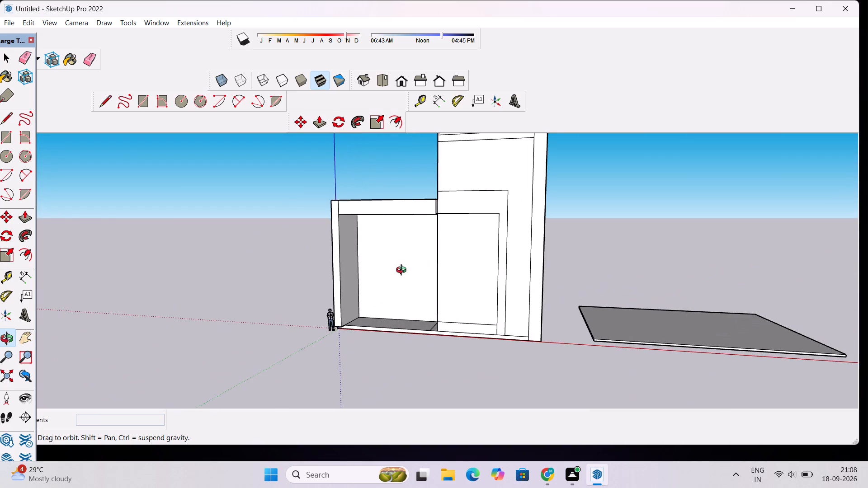
left_click_drag(404, 275, 417, 296)
scroll(418, 285, "down", 2)
left_click_drag(406, 299, 405, 332)
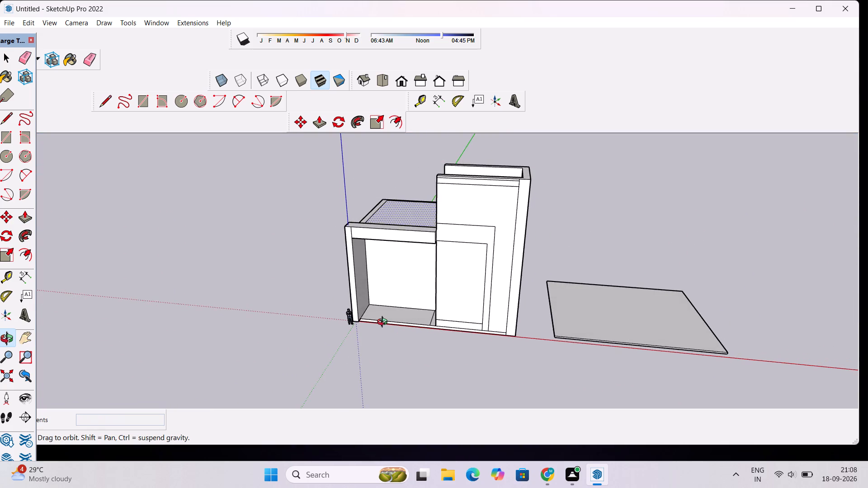
Push/Pull the underside of the outer side wall's projection down 1' to the floor slab's bottom edge.
scroll(384, 323, "up", 2)
left_click_drag(387, 322, 389, 300, "shift")
left_click_drag(361, 308, 376, 315)
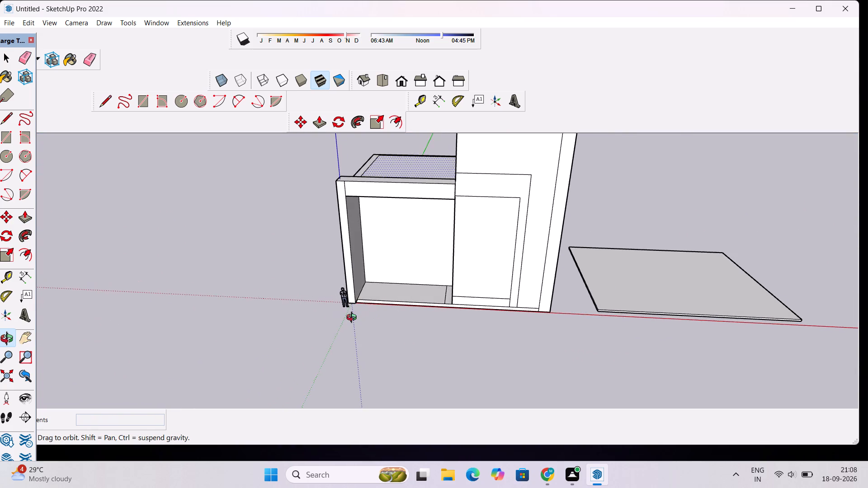
scroll(354, 319, "up", 9)
left_click_drag(358, 300, 397, 196)
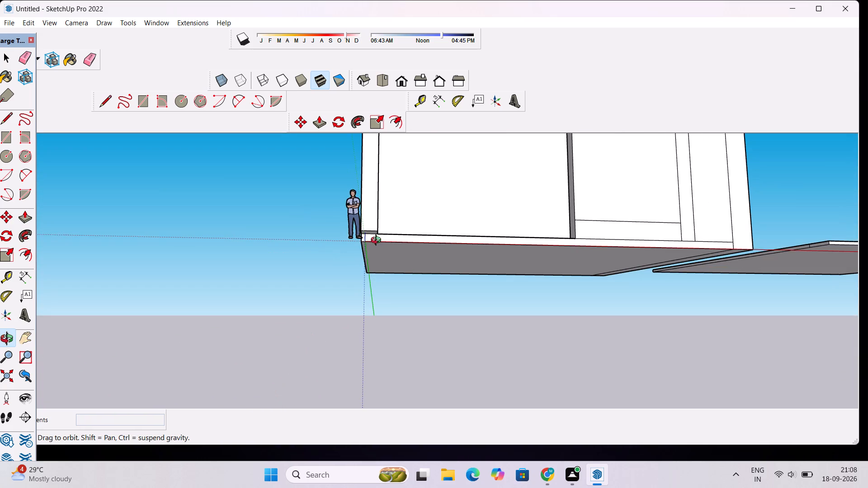
left_click_drag(378, 241, 377, 275)
scroll(377, 275, "up", 9, "shift")
left_click_drag(373, 262, 365, 273, "shift")
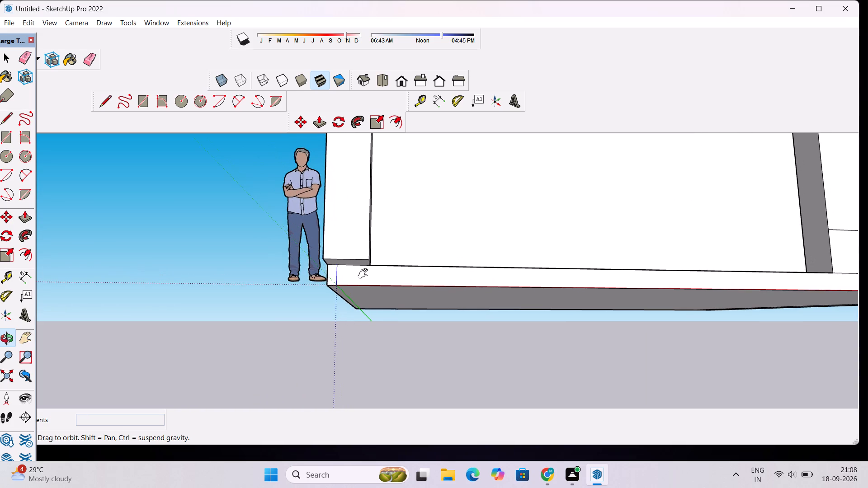
key("p")
left_click(352, 259)
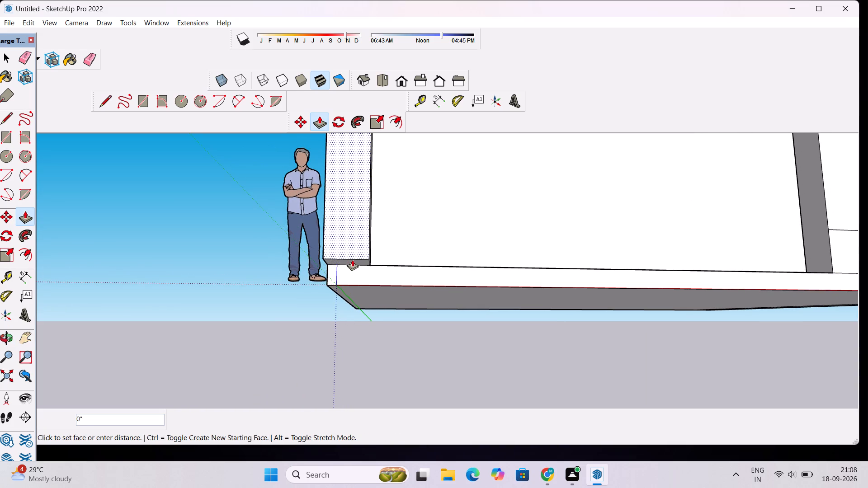
key("space")
type("p")
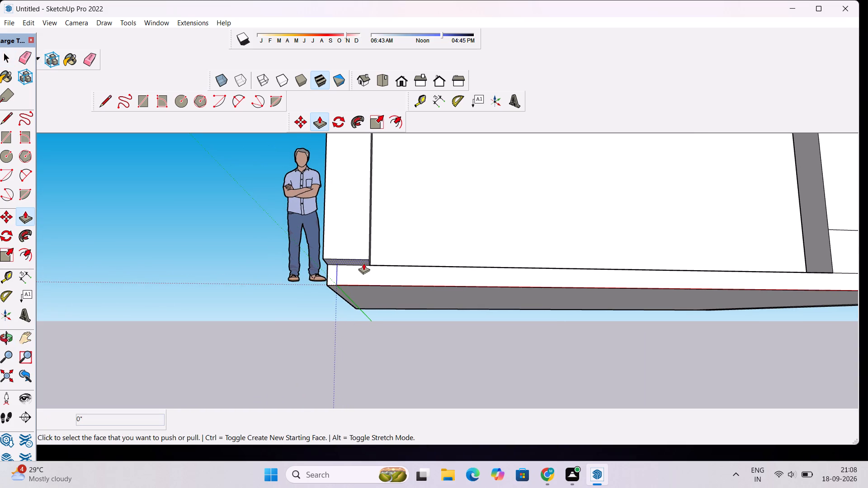
left_click(363, 263)
left_click(383, 288)
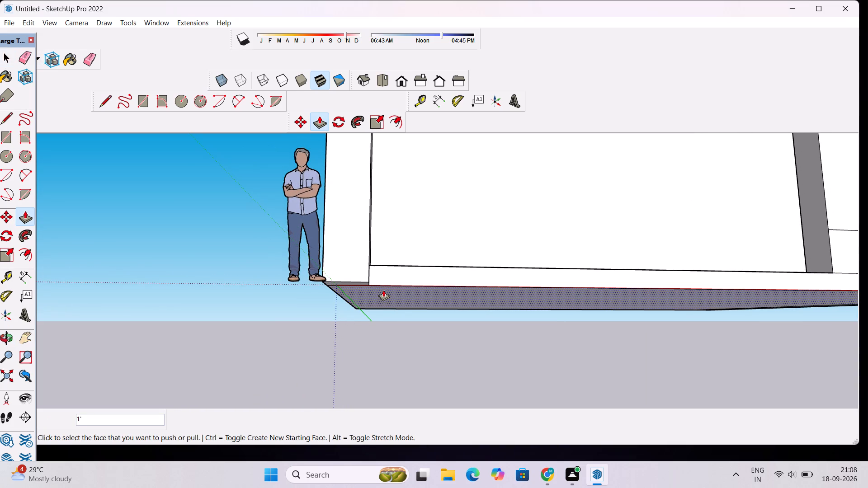
Examine the building's front frame, façade outlines, roofs and underside from several angles.
key("o")
left_click_drag(388, 268, 369, 319)
scroll(368, 320, "down", 9)
left_click_drag(380, 307, 382, 317)
scroll(382, 317, "down", 18)
scroll(382, 312, "up", 5)
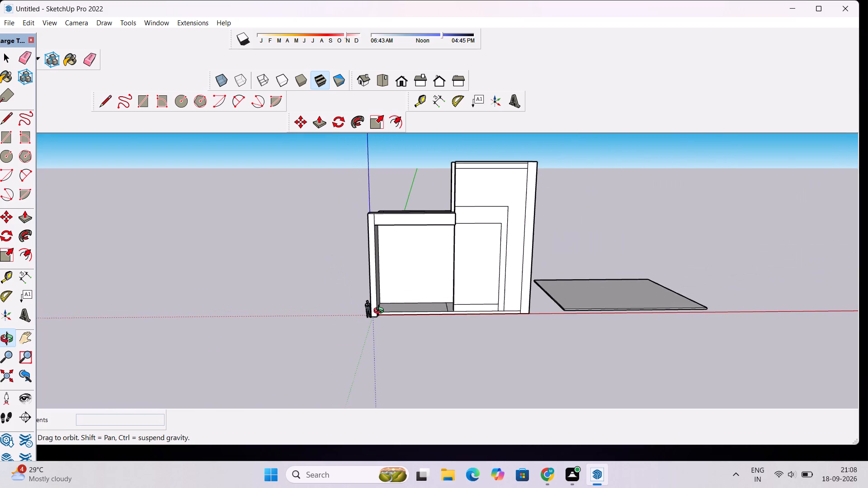
scroll(381, 312, "down", 4)
scroll(378, 315, "up", 2)
left_click_drag(356, 331, 554, 224)
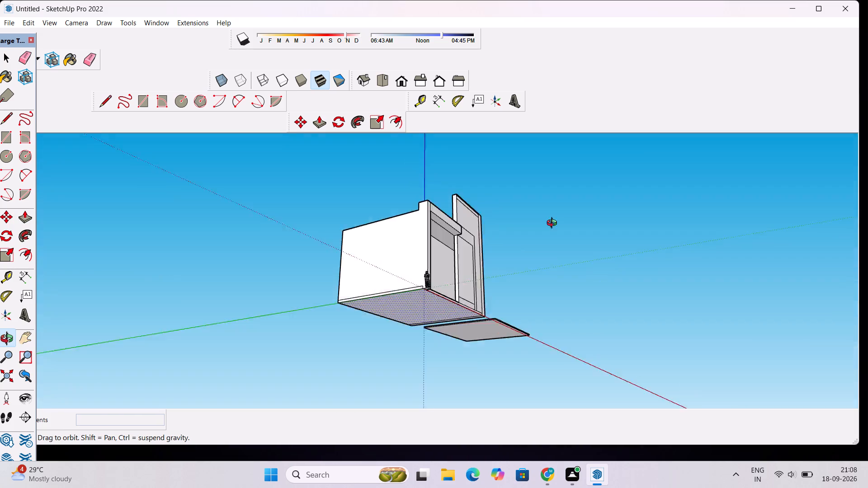
left_click_drag(554, 224, 297, 325)
left_click_drag(290, 315, 441, 269)
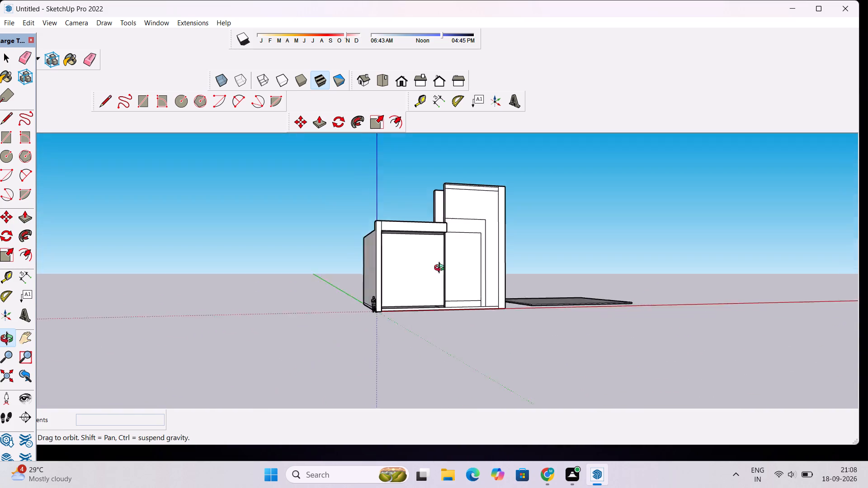
left_click_drag(441, 269, 458, 266)
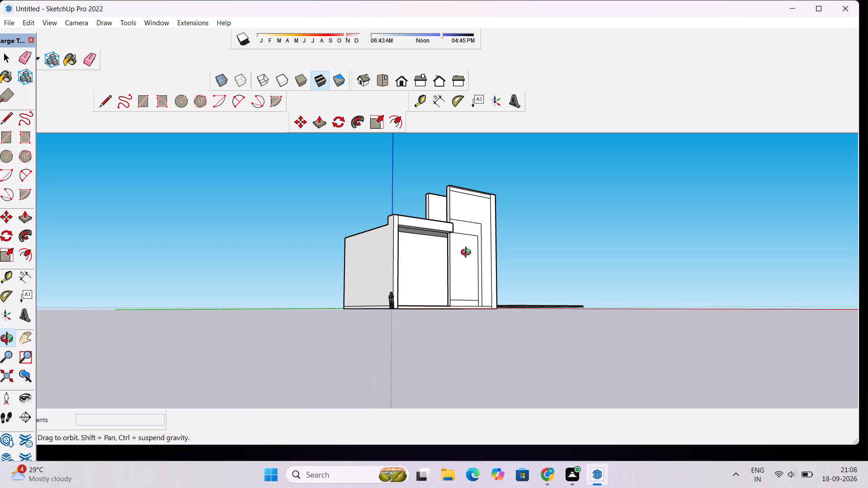
scroll(405, 290, "down", 4)
left_click_drag(406, 331, 406, 326)
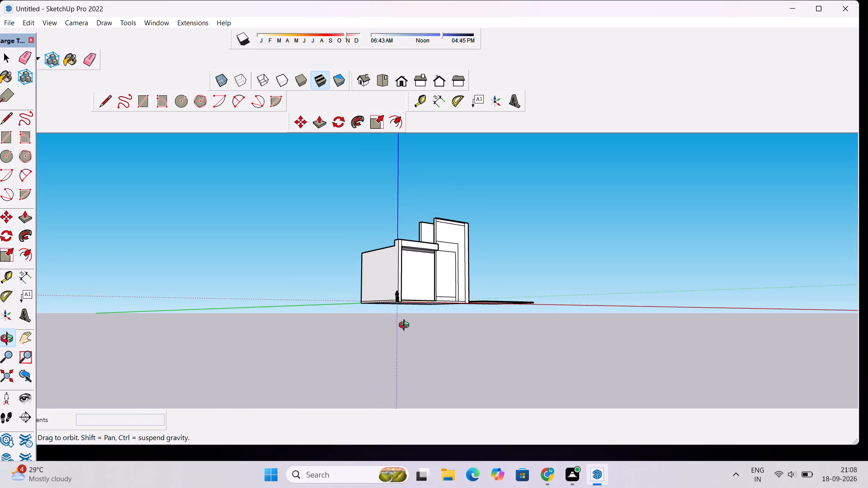
left_click_drag(406, 326, 428, 256)
left_click_drag(454, 237, 401, 319)
scroll(406, 305, "down", 5)
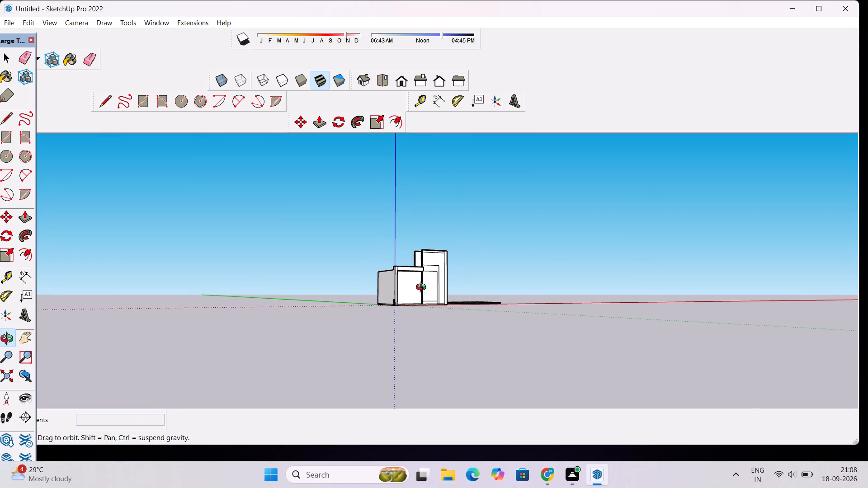
scroll(442, 293, "up", 12)
scroll(437, 306, "down", 3)
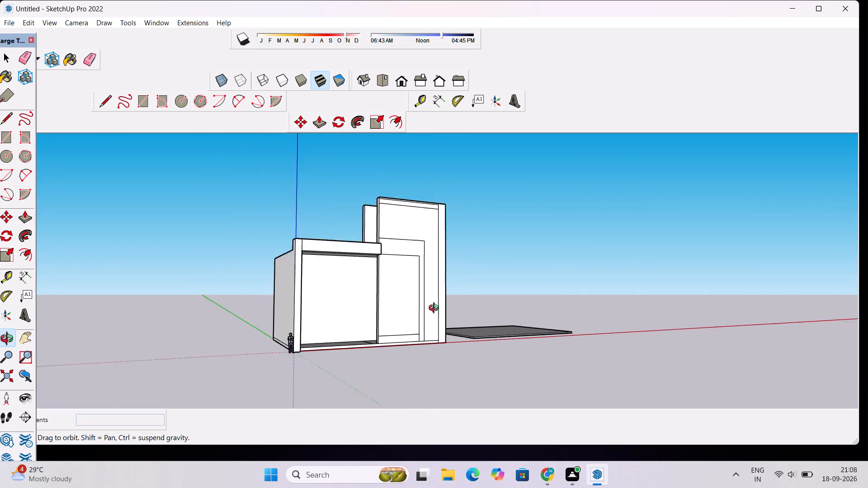
scroll(436, 309, "down", 2)
left_click_drag(446, 324, 395, 421)
scroll(408, 238, "up", 10)
scroll(408, 238, "down", 6)
left_click_drag(382, 357, 382, 358)
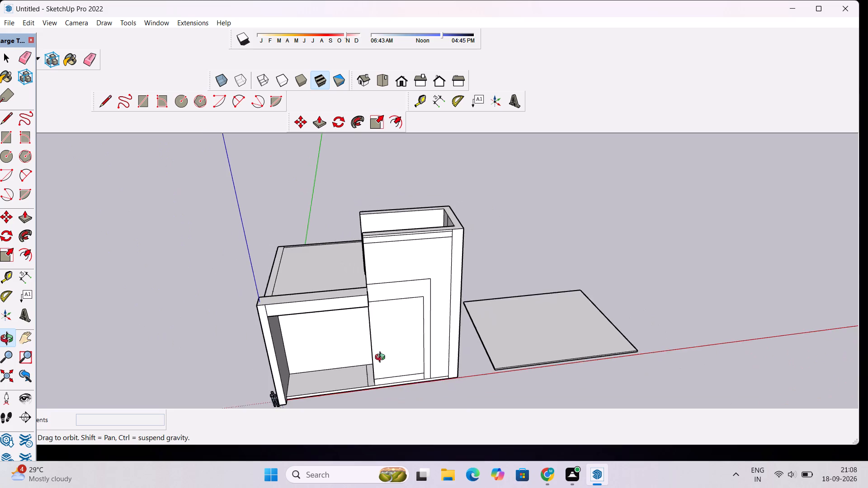
left_click_drag(382, 358, 229, 340)
scroll(269, 289, "down", 7)
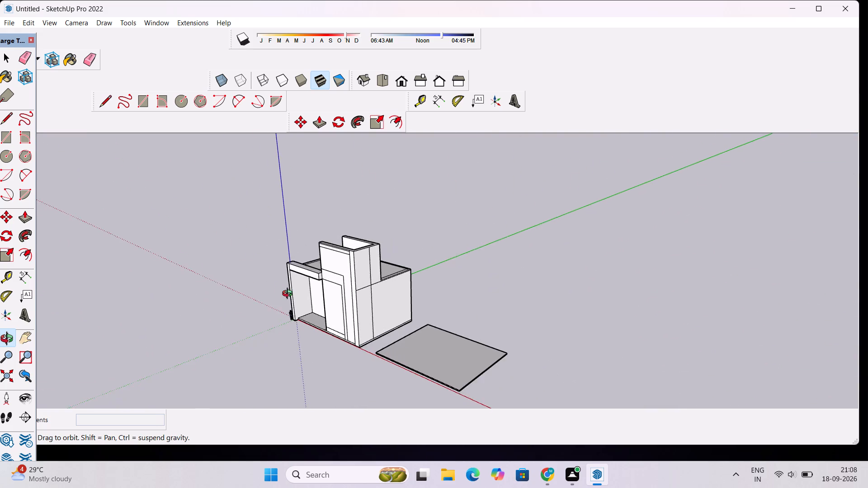
scroll(289, 295, "up", 5)
left_click_drag(228, 305, 209, 314)
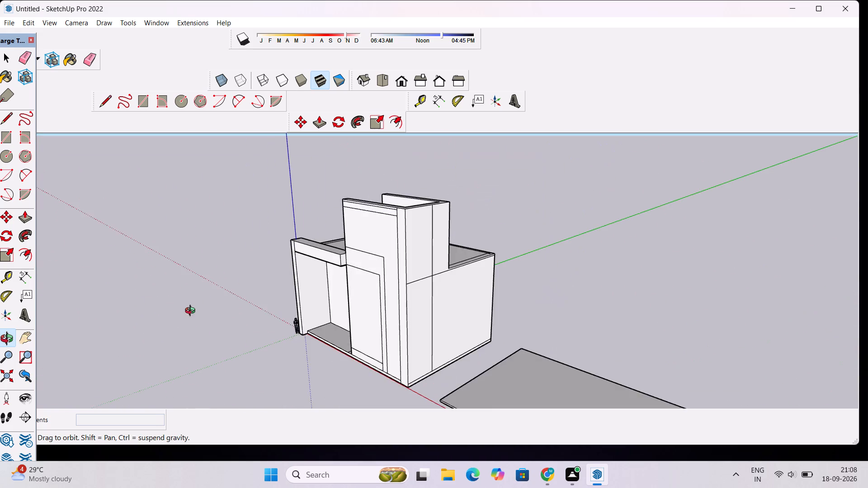
scroll(337, 291, "down", 5)
scroll(211, 284, "up", 8)
left_click_drag(253, 289, 414, 297)
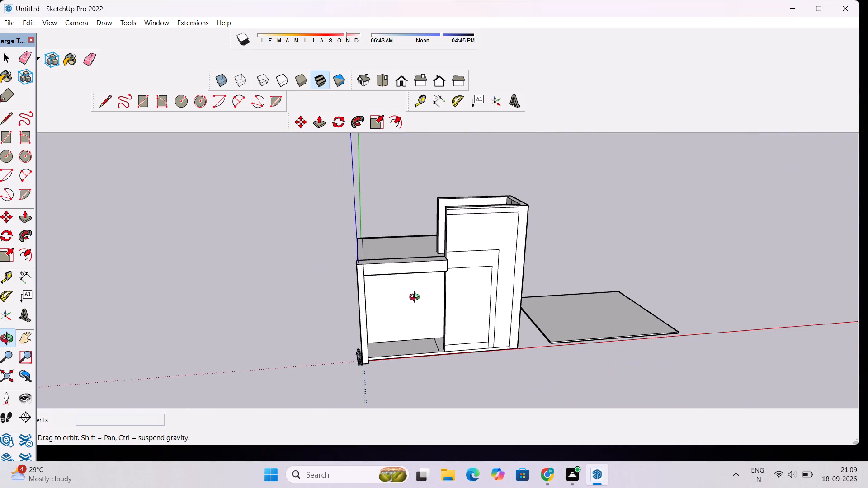
scroll(416, 299, "down", 3)
scroll(412, 319, "up", 5)
left_click_drag(426, 369, 407, 286)
left_click_drag(411, 281, 416, 382)
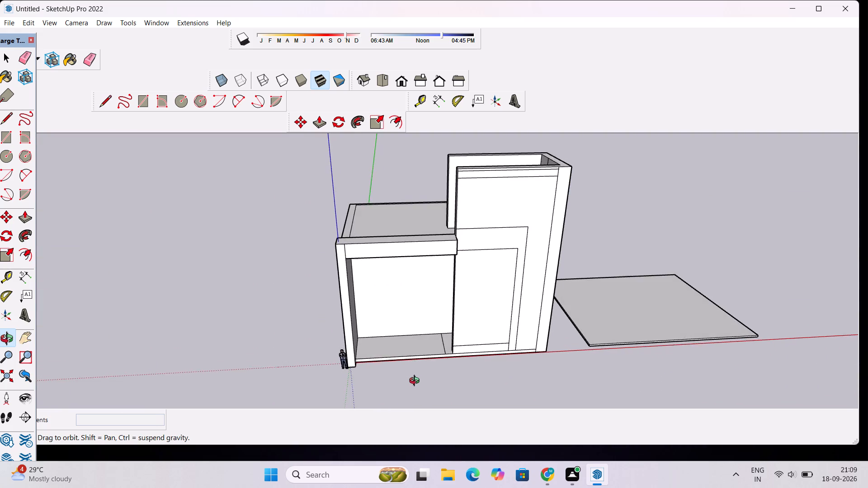
scroll(416, 374, "up", 4)
left_click_drag(416, 374, 373, 225)
scroll(378, 221, "down", 3)
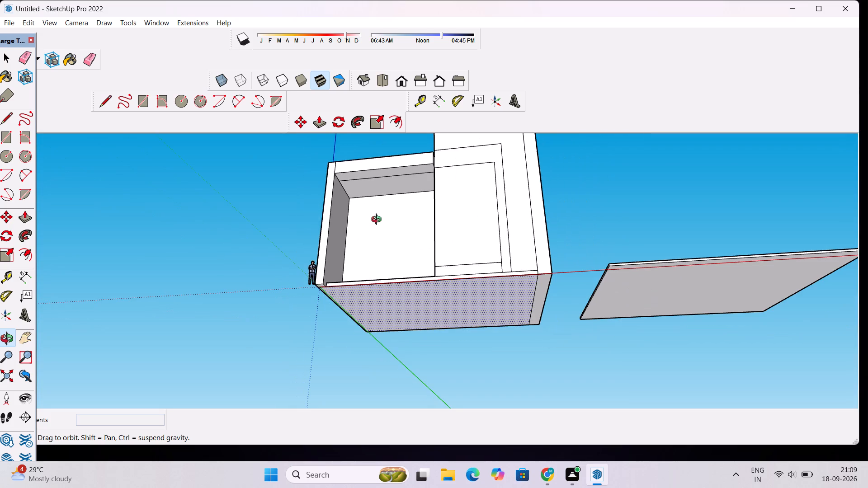
Erase the stray line near the bottom edge of the projecting top band's end face, beside the taller block's façade.
left_click_drag(378, 221, 396, 266, "shift")
left_click_drag(396, 267, 402, 285)
scroll(384, 216, "up", 8)
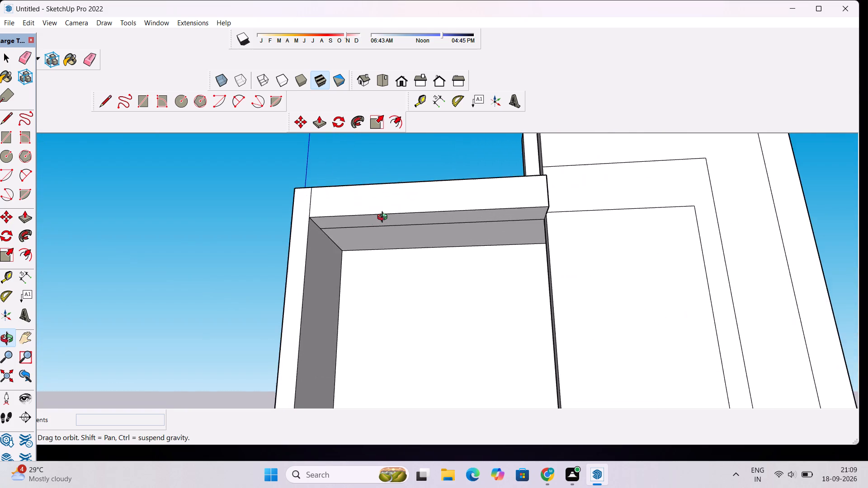
left_click_drag(382, 230, 333, 272)
left_click_drag(497, 246, 400, 217)
left_click_drag(397, 218, 351, 298)
scroll(350, 291, "up", 4)
left_click_drag(350, 291, 341, 263, "shift")
key("e")
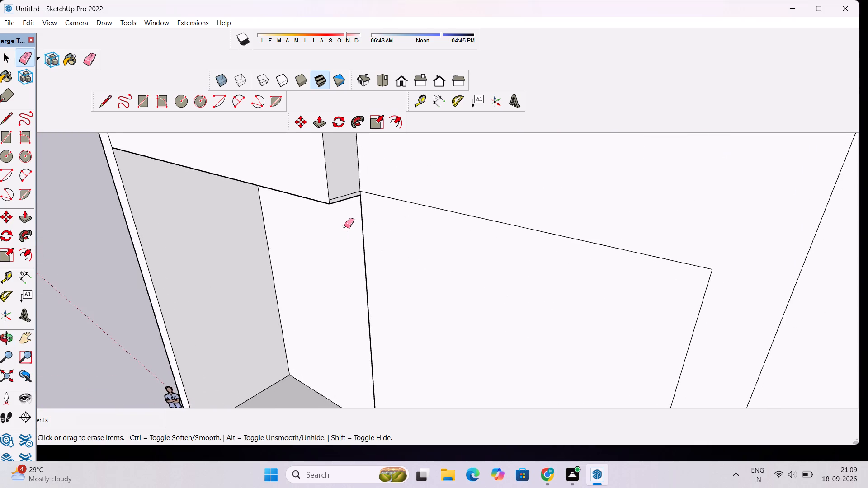
scroll(344, 221, "up", 5)
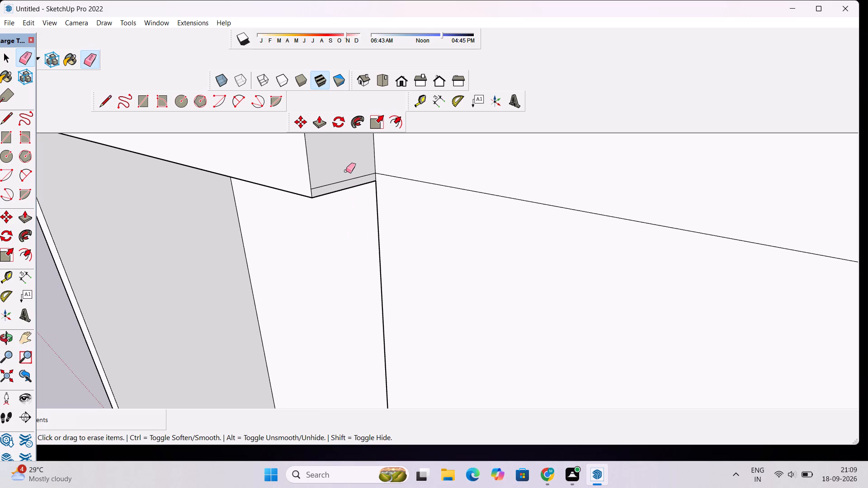
left_click_drag(346, 171, 349, 180)
scroll(349, 183, "down", 14)
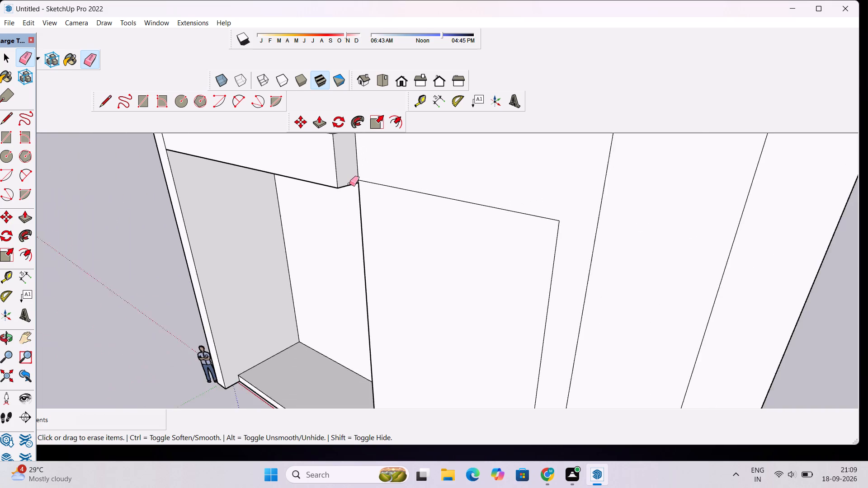
Push/Pull the projecting top band's end face outward 9' across the taller block's façade.
scroll(349, 184, "down", 5)
key("p")
left_click(348, 168)
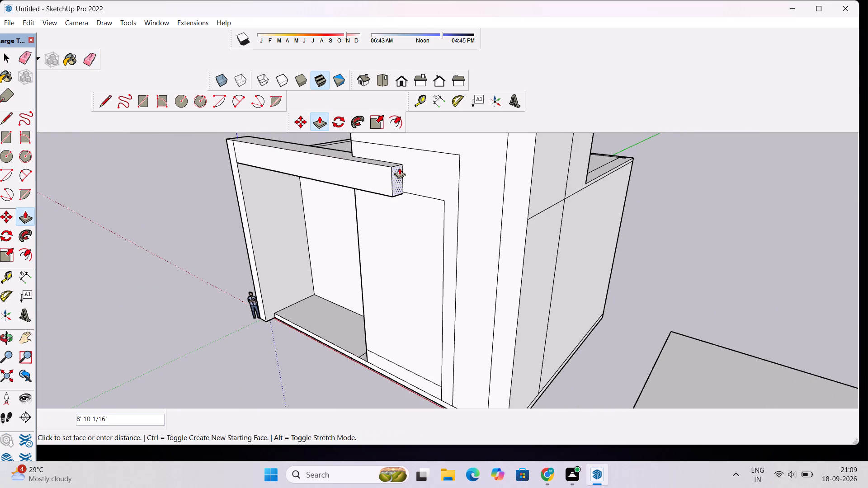
scroll(400, 168, "up", 1)
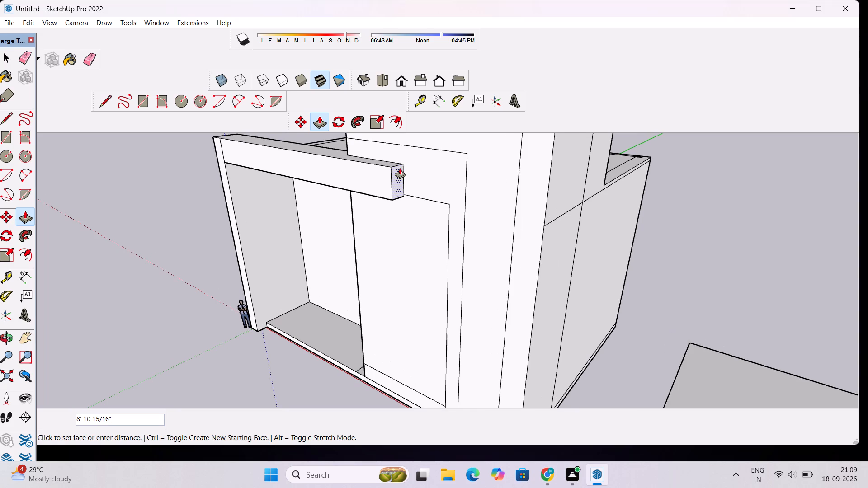
type("9'")
key("Return")
Examine the extended band against the taller block's façade outlines from the front.
key("o")
scroll(400, 168, "down", 5)
left_click_drag(288, 229, 347, 196)
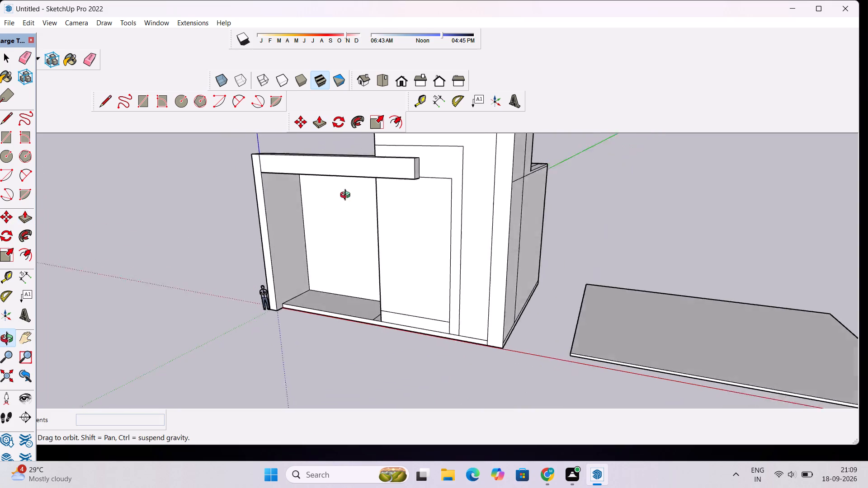
left_click_drag(347, 196, 359, 188)
left_click_drag(396, 183, 461, 186)
left_click_drag(463, 190, 464, 215)
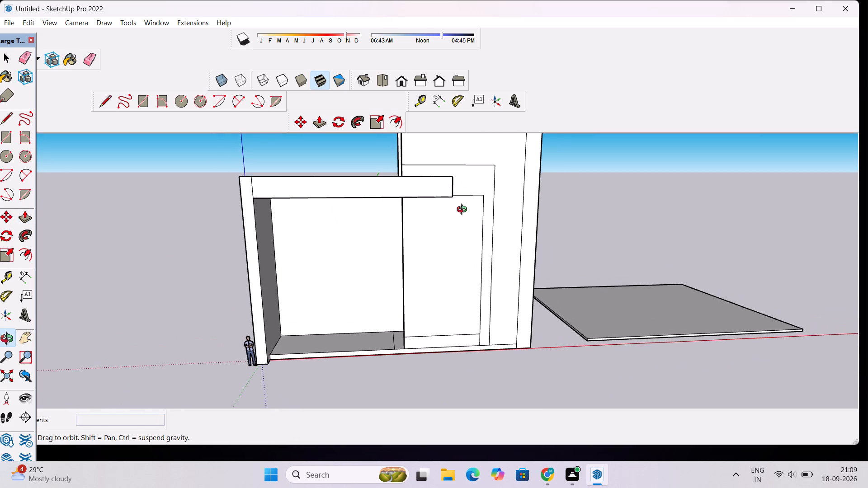
scroll(464, 211, "up", 1)
left_click_drag(462, 202, 458, 245, "shift")
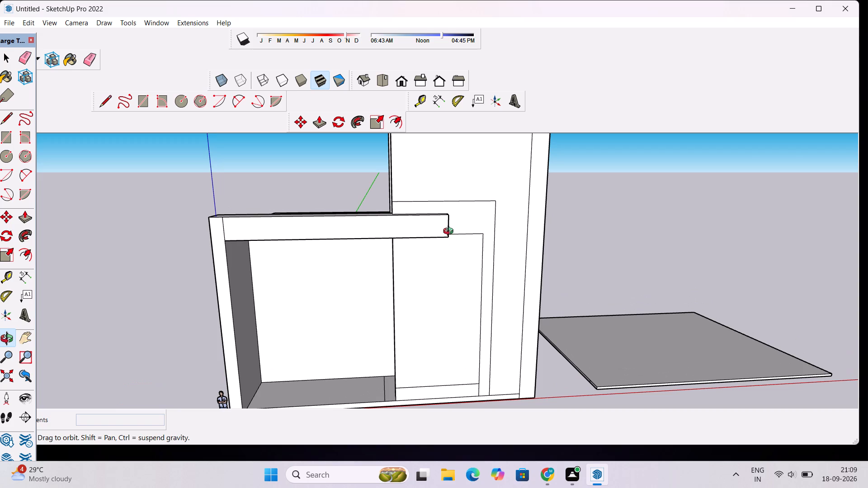
left_click_drag(453, 250, 455, 222)
scroll(455, 216, "down", 1)
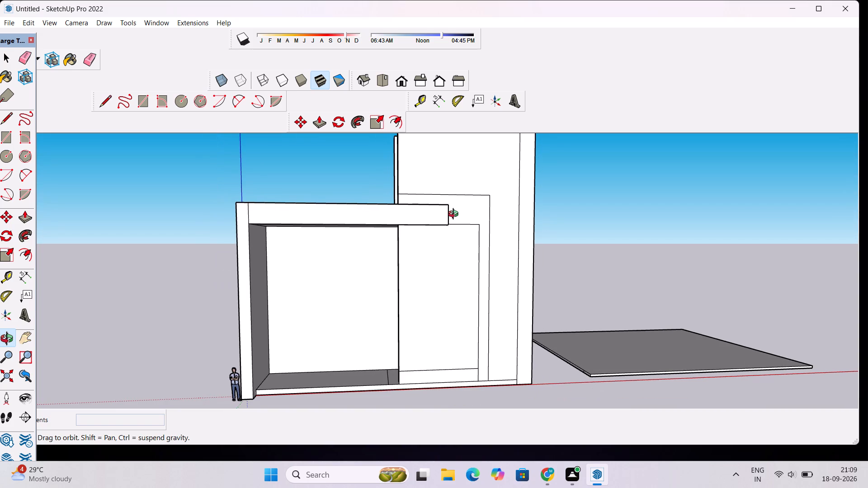
left_click_drag(455, 215, 449, 255, "shift")
left_click_drag(452, 249, 424, 264)
Erase the top horizontal lines of the inner and outer outlines on the taller block's façade beside the extended band.
scroll(410, 245, "up", 2)
left_click_drag(410, 245, 401, 261, "shift")
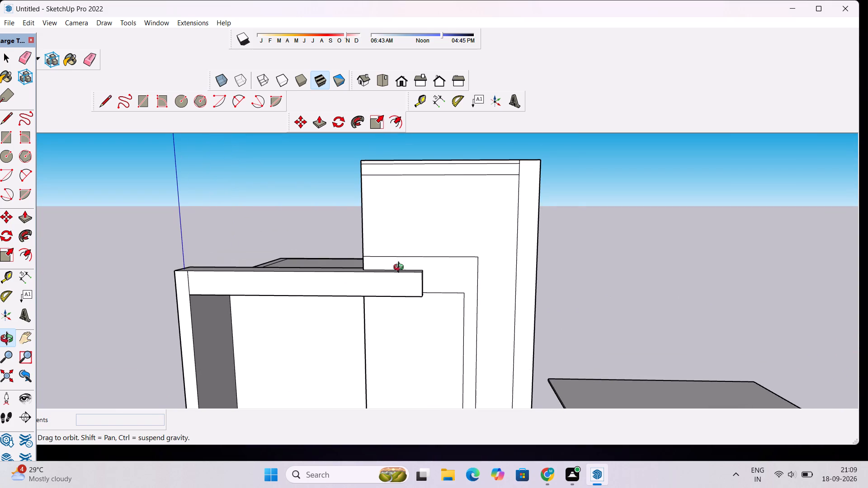
left_click_drag(401, 268, 395, 273)
left_click(394, 277)
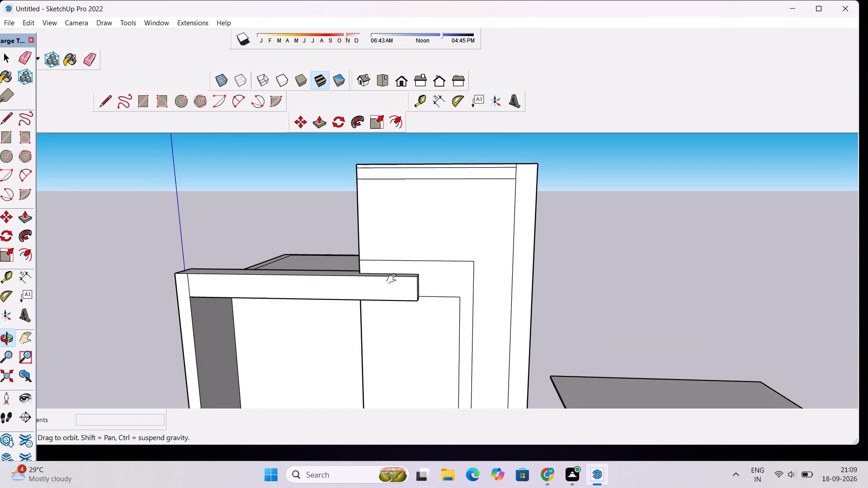
left_click_drag(393, 279, 377, 282, "shift")
left_click_drag(395, 302, 395, 268)
left_click_drag(397, 272, 397, 300)
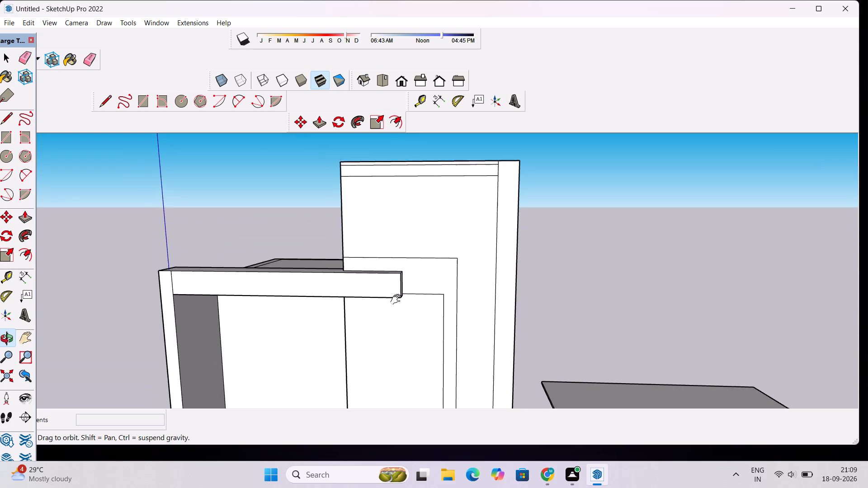
left_click_drag(397, 300, 397, 292)
scroll(394, 276, "up", 5)
left_click_drag(397, 285, 380, 269, "shift")
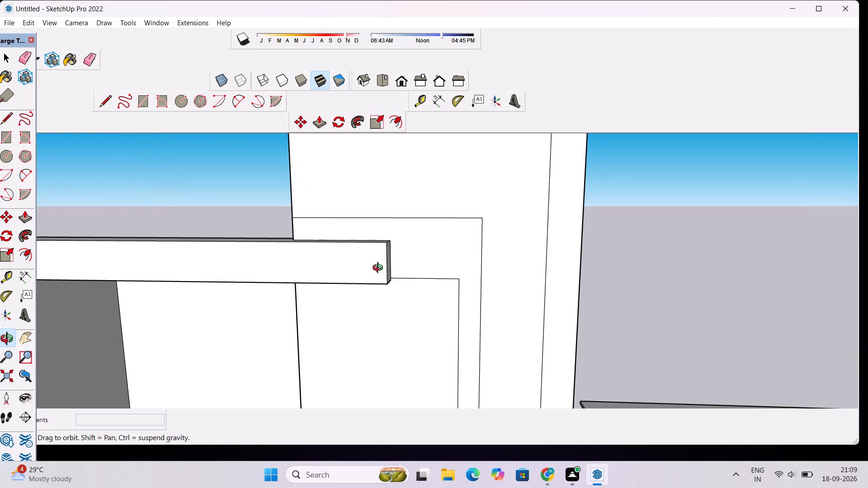
key("e")
left_click_drag(410, 262, 413, 285)
left_click_drag(408, 207, 410, 213)
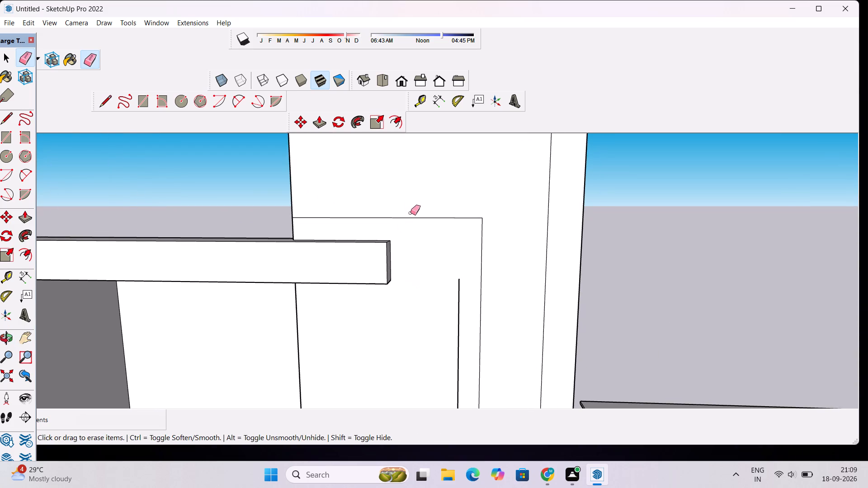
left_click_drag(410, 213, 411, 219)
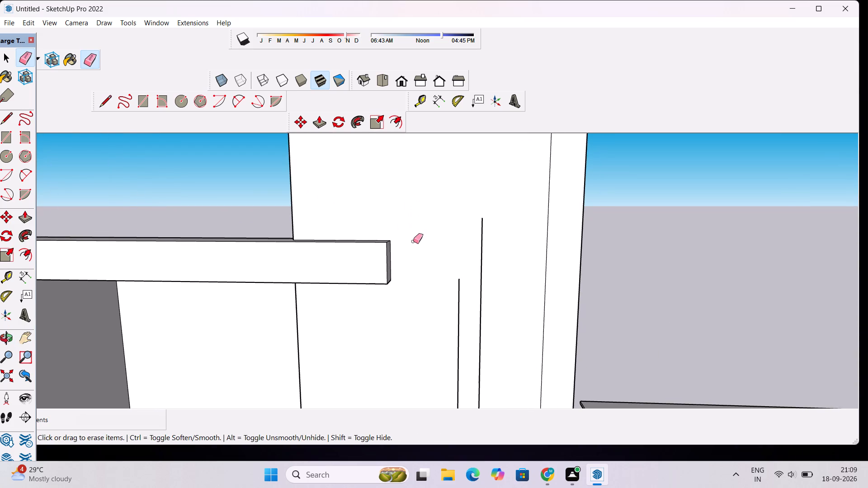
Redraw the inner outline's top line just below the band, about 15' 3" long, and trim the vertical line's excess above it.
key("l")
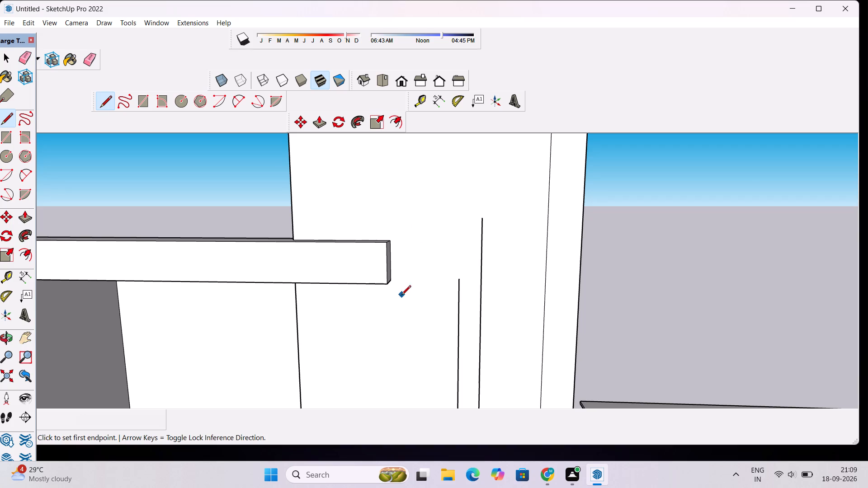
scroll(396, 335, "up", 3)
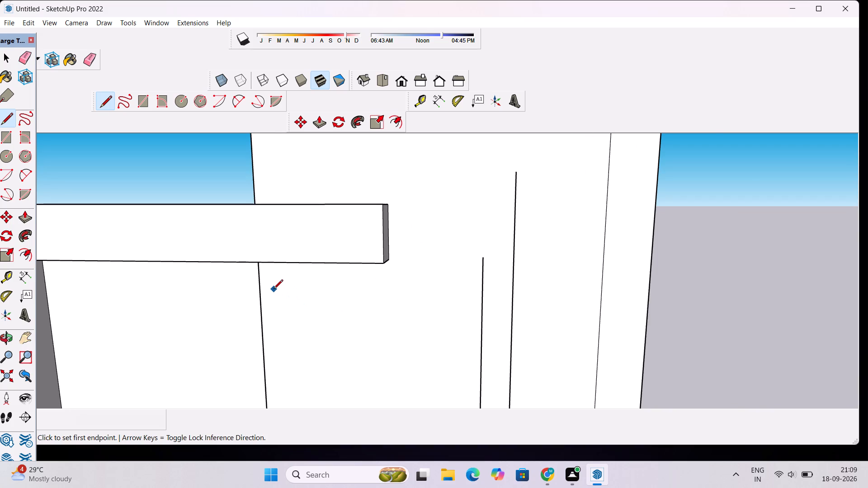
scroll(282, 289, "down", 4)
scroll(301, 280, "up", 4)
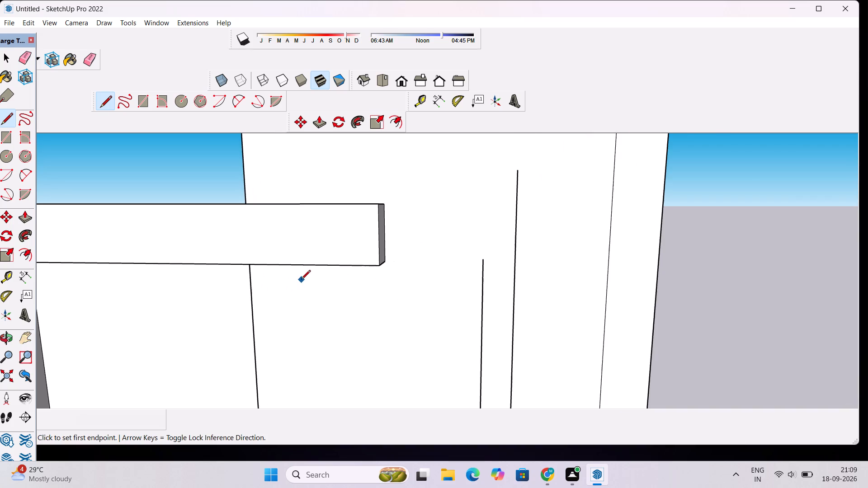
left_click(252, 272)
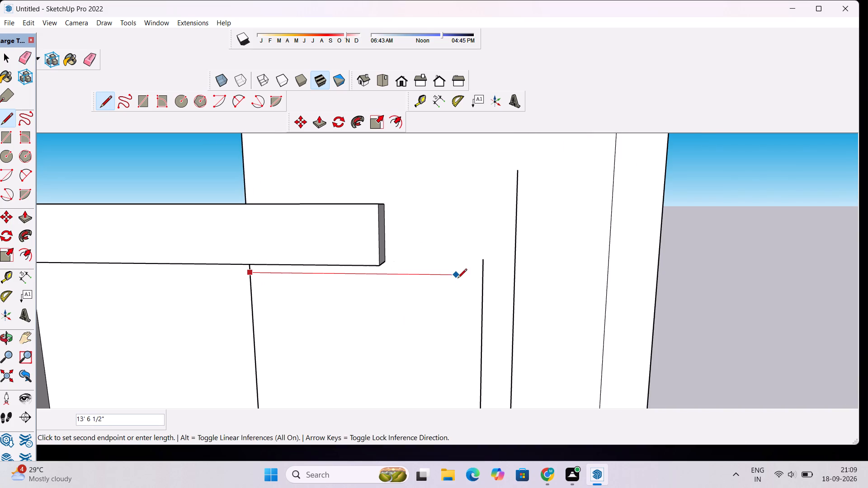
left_click(481, 277)
key("e")
left_click_drag(481, 258, 482, 264)
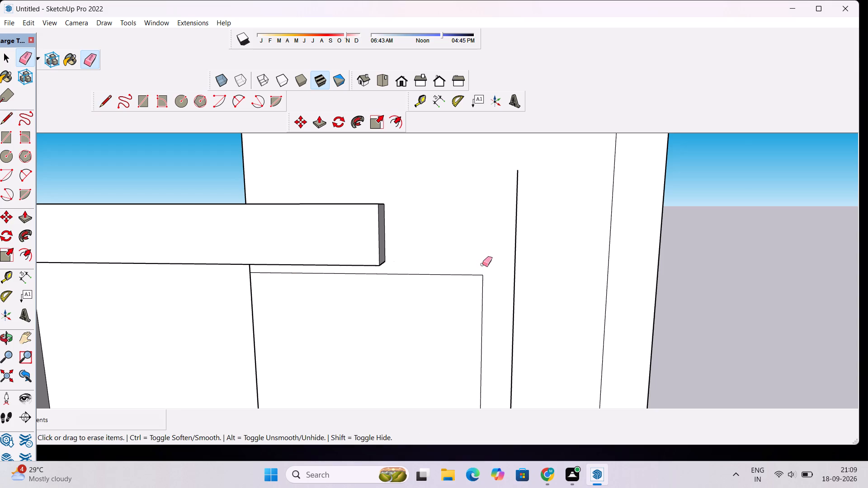
Draw a line about 8' 3" from the band's upper back corner to the outer outline's vertical line, and trim the excess above it.
key("l")
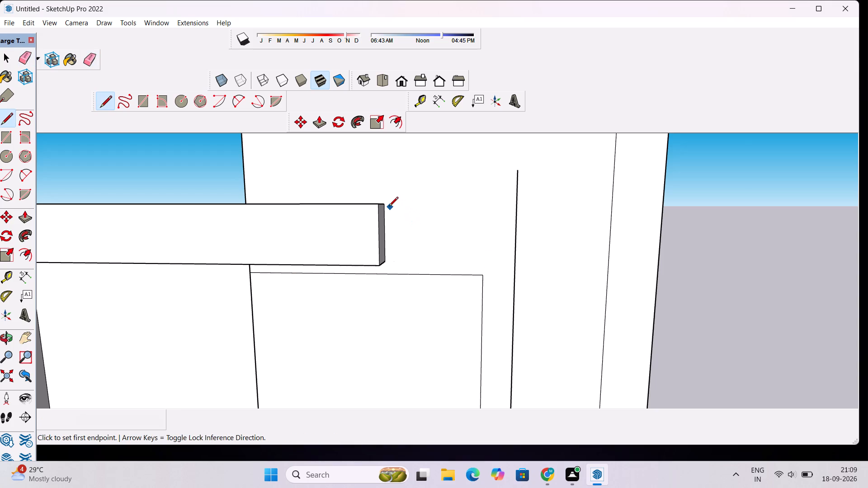
scroll(386, 205, "up", 8)
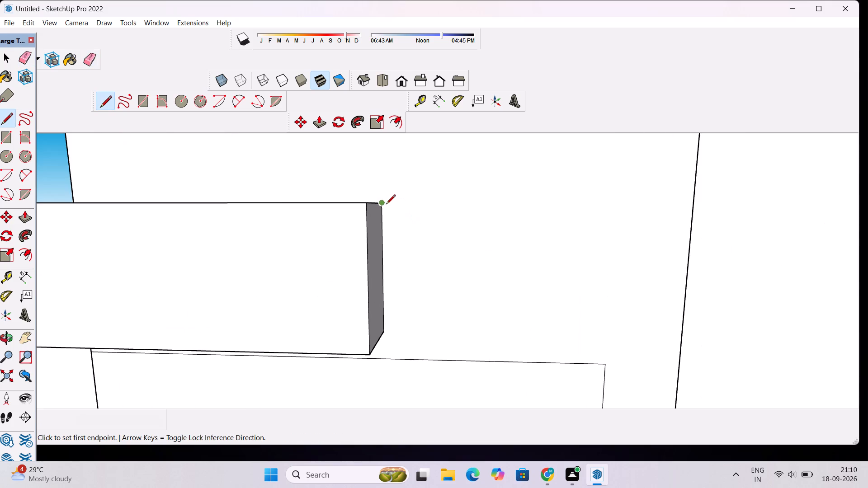
left_click(386, 205)
key("space")
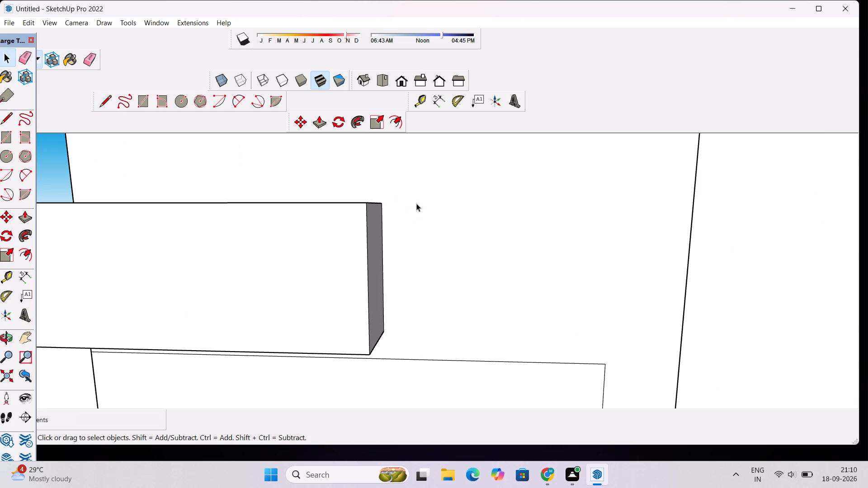
key("l")
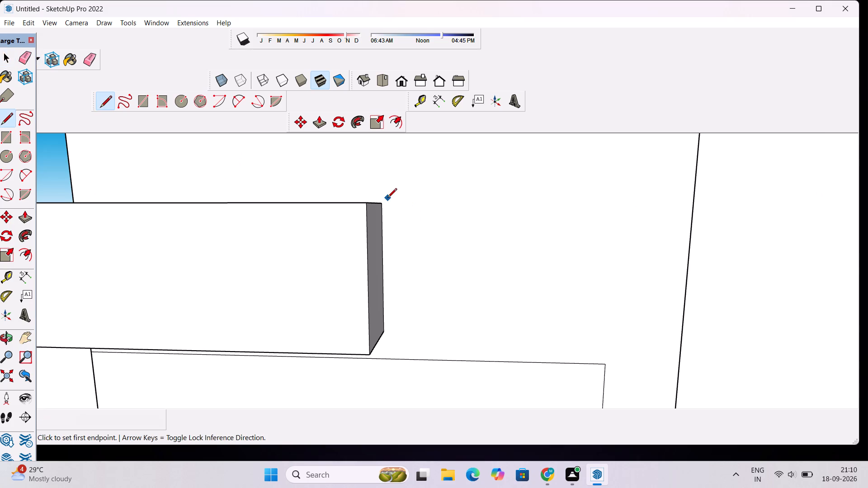
scroll(386, 201, "up", 7)
left_click(379, 206)
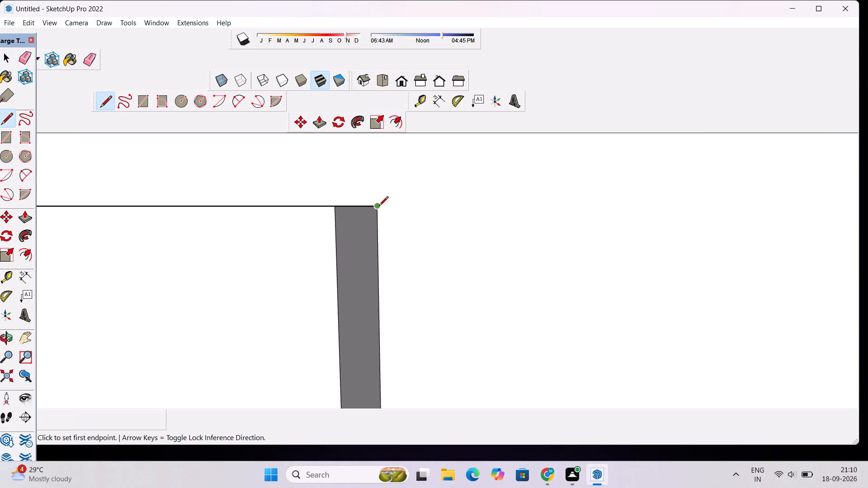
scroll(385, 205, "down", 19)
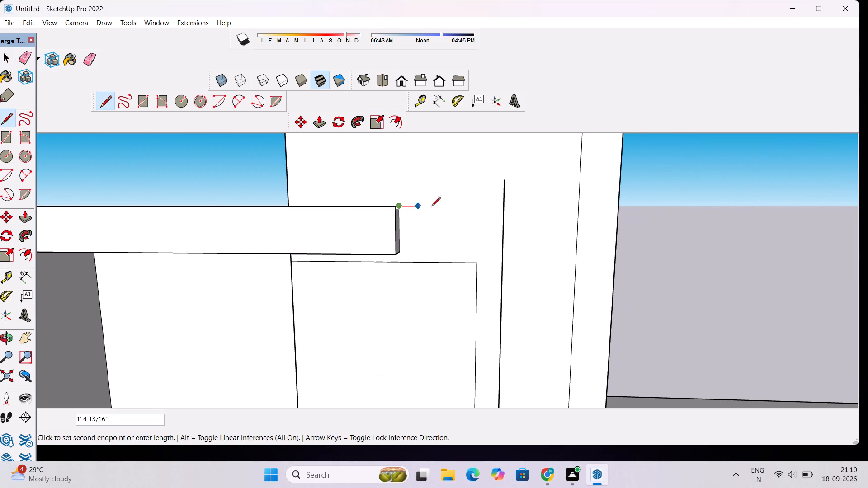
left_click(502, 206)
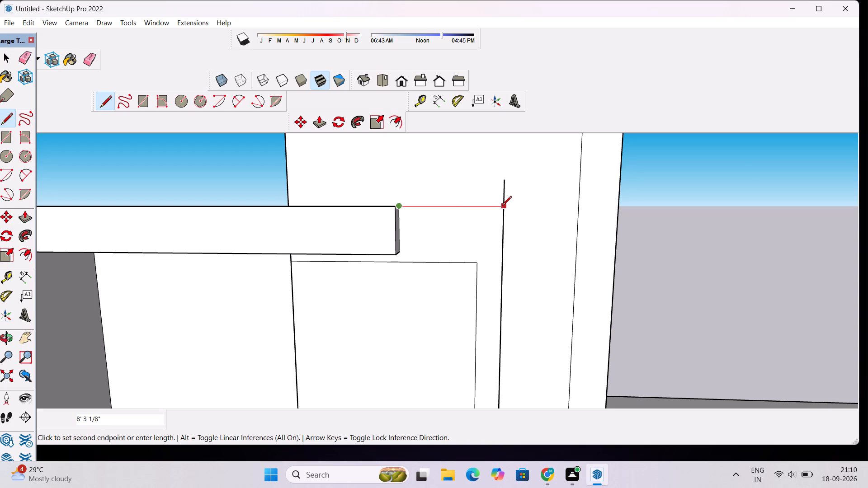
key("space")
type("e")
left_click_drag(504, 179, 505, 192)
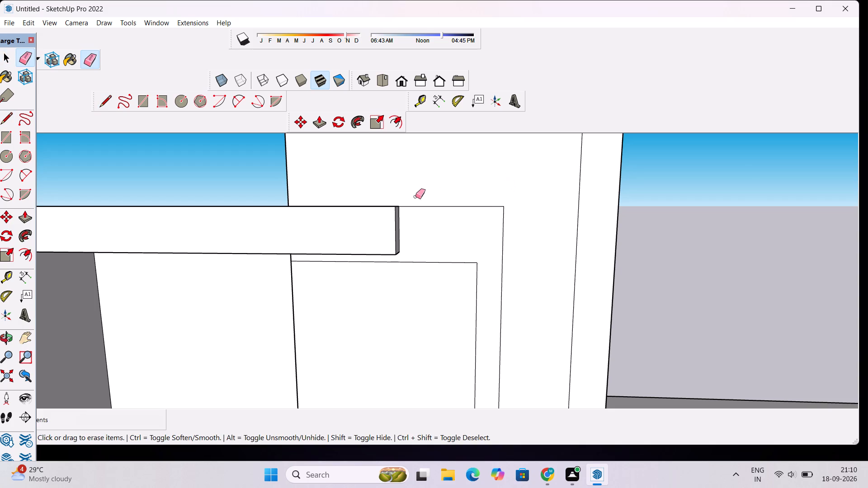
Erase the floor-slab line segment between the outer outline's vertical line and the strip at the taller block's outer edge.
key("o")
scroll(425, 242, "down", 2)
left_click_drag(415, 258, 426, 218, "shift")
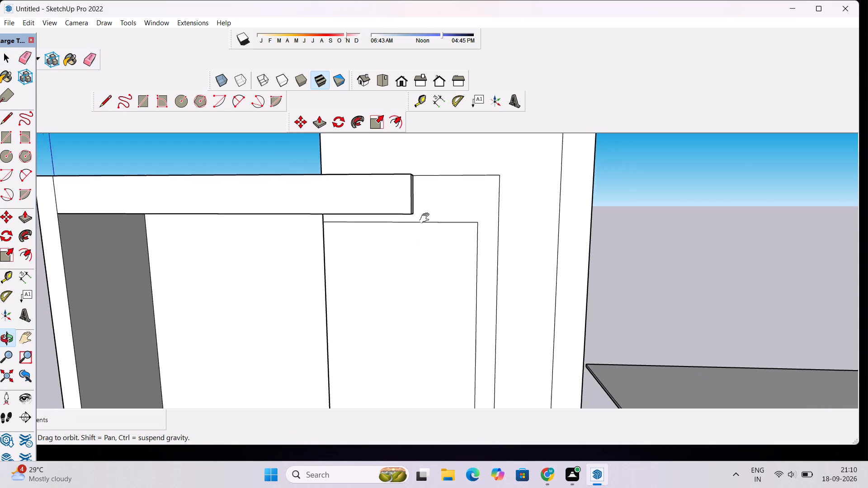
left_click_drag(426, 218, 427, 216, "shift")
scroll(430, 209, "down", 5, "shift")
left_click_drag(443, 226, 444, 220, "shift")
scroll(445, 211, "up", 3)
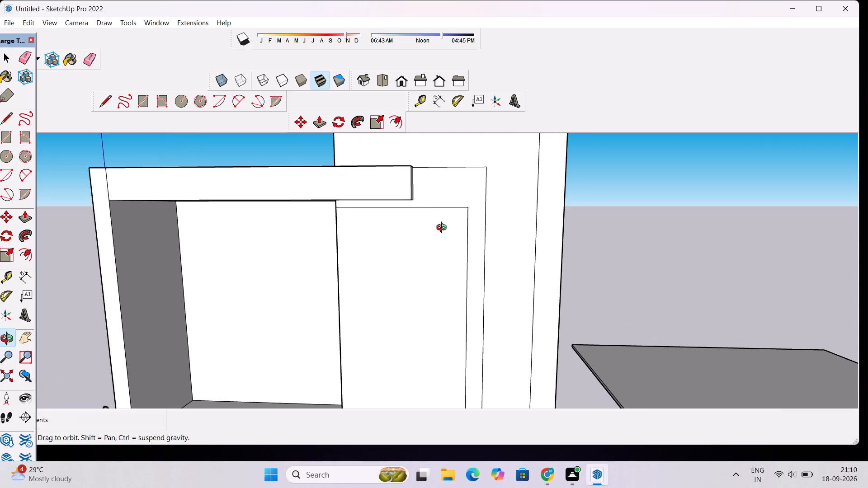
scroll(443, 229, "down", 6)
left_click_drag(443, 265, 455, 253, "shift")
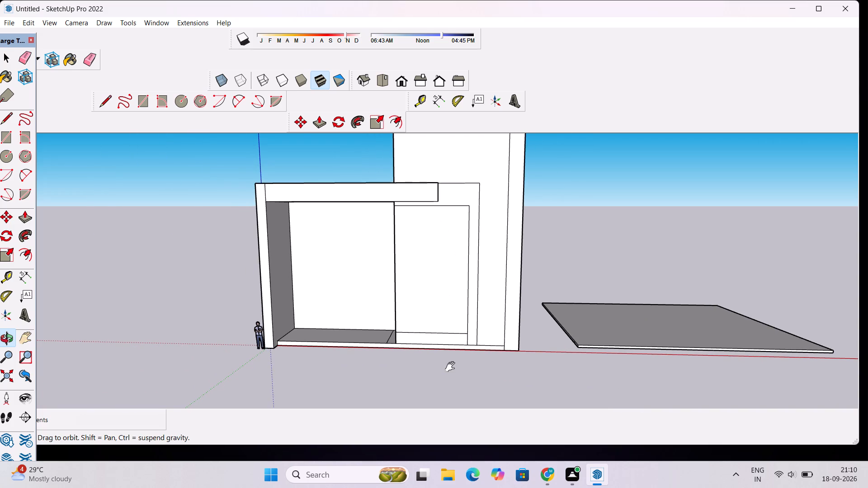
left_click_drag(452, 367, 432, 259, "shift")
scroll(444, 252, "up", 8, "shift")
left_click_drag(450, 232, 427, 270, "shift")
scroll(426, 270, "up", 3, "shift")
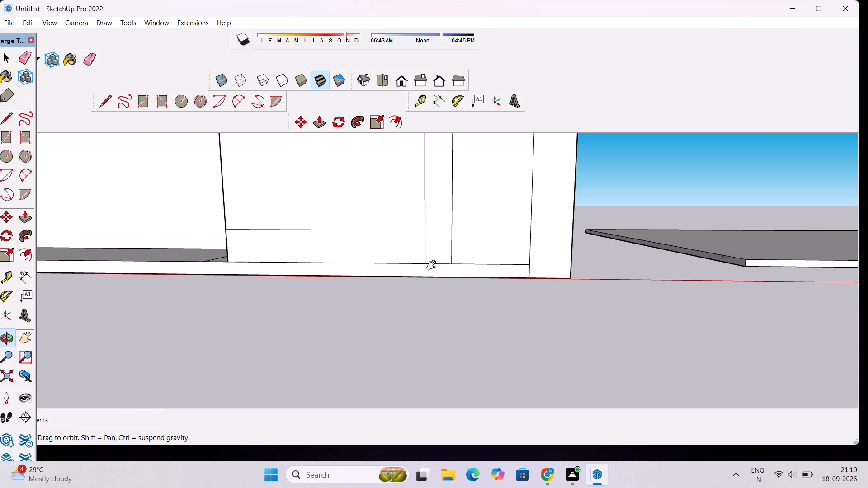
left_click_drag(441, 260, 432, 267, "shift")
key("e")
left_click_drag(472, 247, 473, 273)
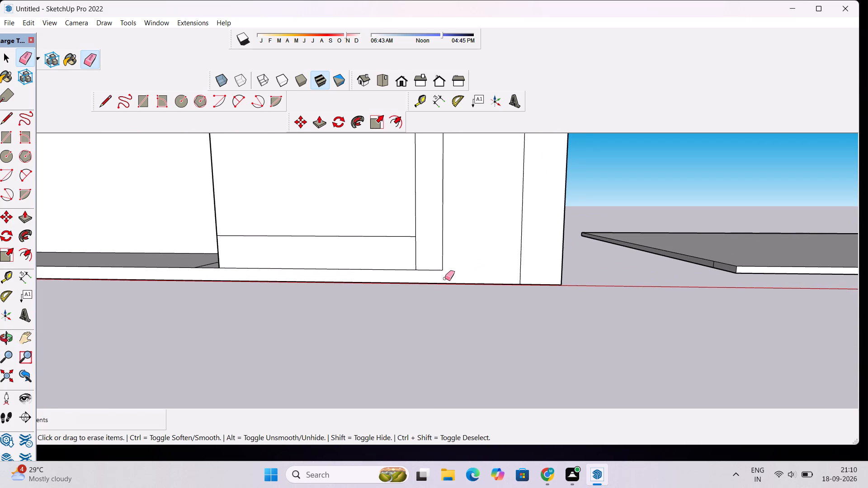
Erase the floor-slab line segments between the lower block's corner and the outer outline's vertical line on the taller block's façade.
scroll(380, 267, "up", 1)
left_click(380, 267)
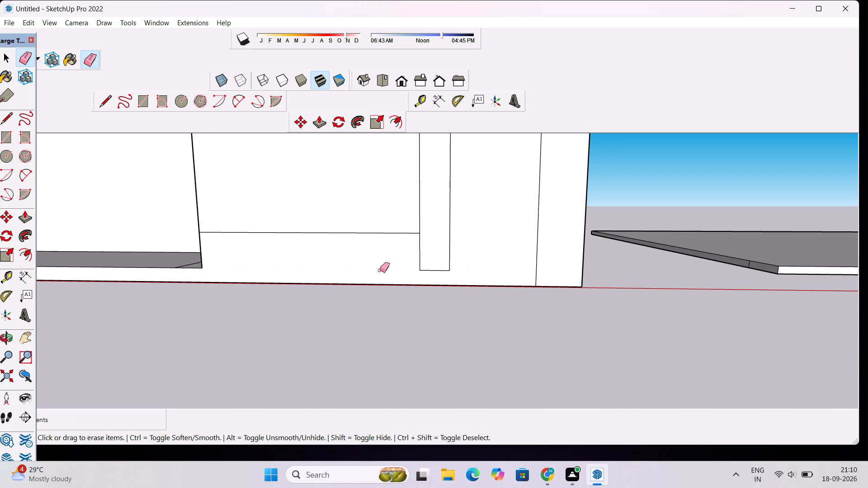
left_click_drag(423, 266, 425, 275)
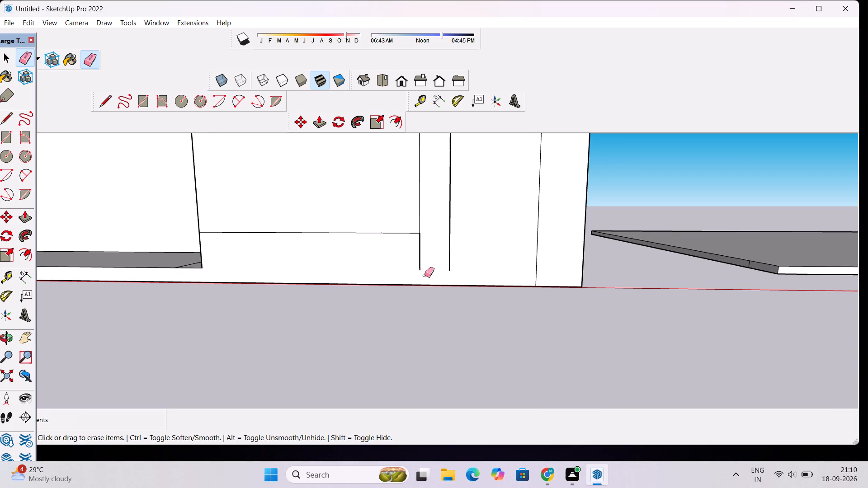
Extend the inner and outer outlines' vertical lines 1' down to the façade's base edge.
key("l")
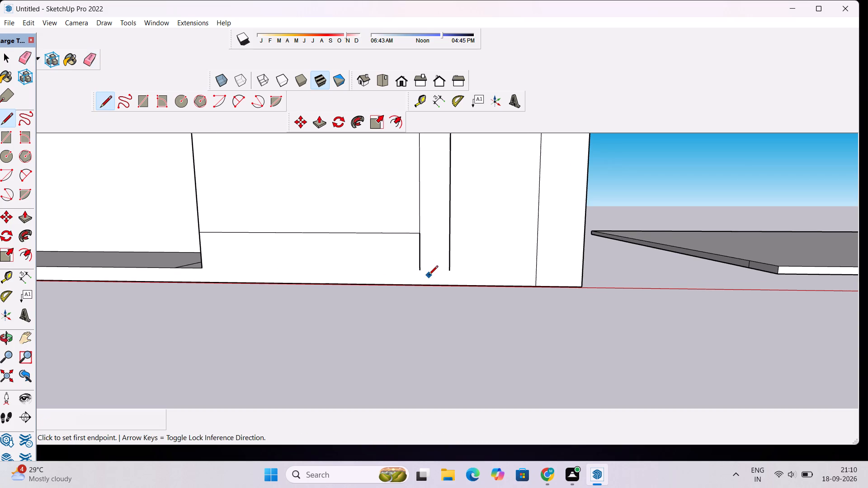
scroll(420, 284, "up", 8)
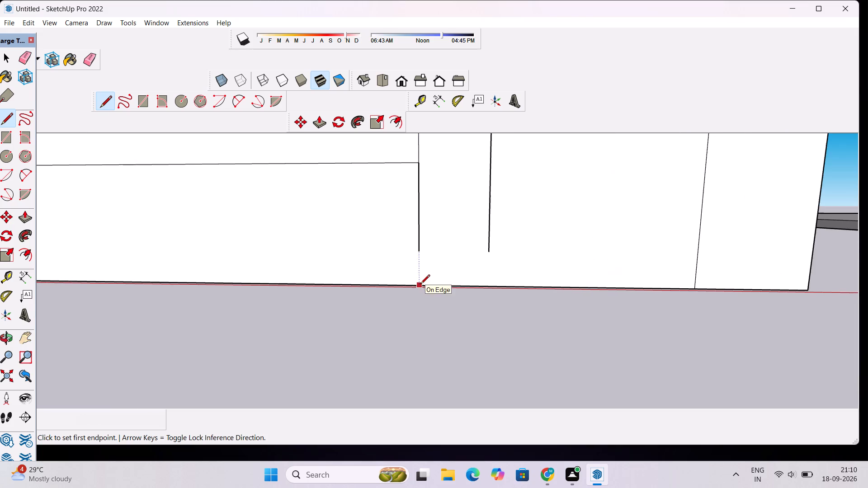
left_click(419, 252)
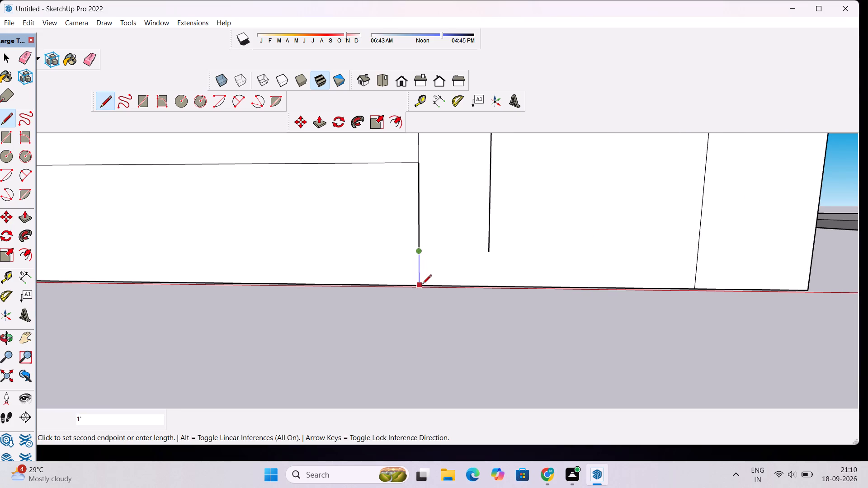
left_click(422, 285)
left_click(488, 250)
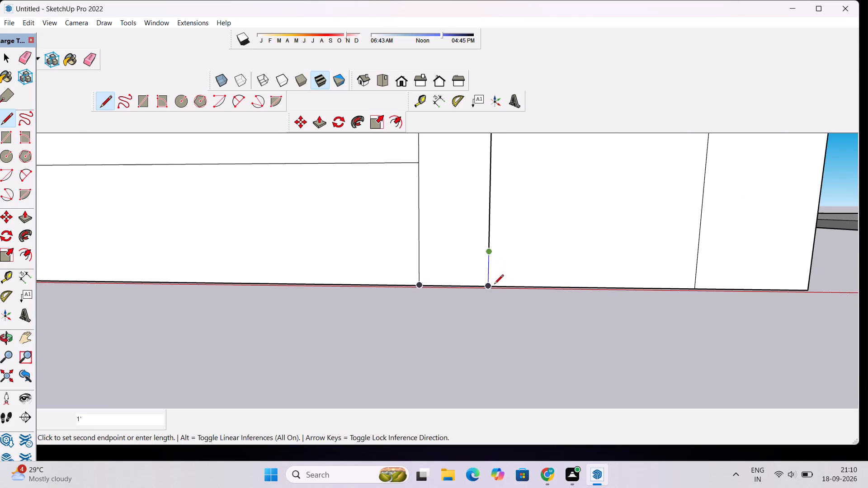
left_click(493, 288)
scroll(454, 278, "down", 7)
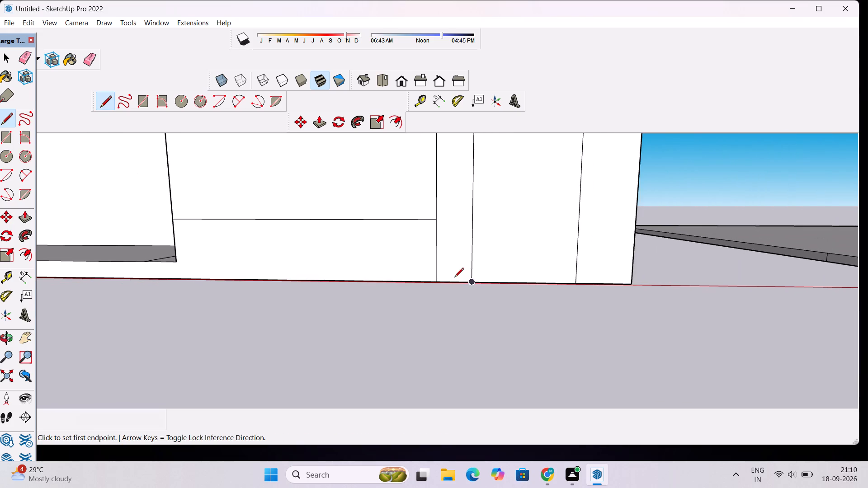
Erase the inner outline's bottom horizontal line on the taller block's façade.
key("space")
type("e")
left_click_drag(346, 193, 355, 225)
scroll(293, 270, "up", 1)
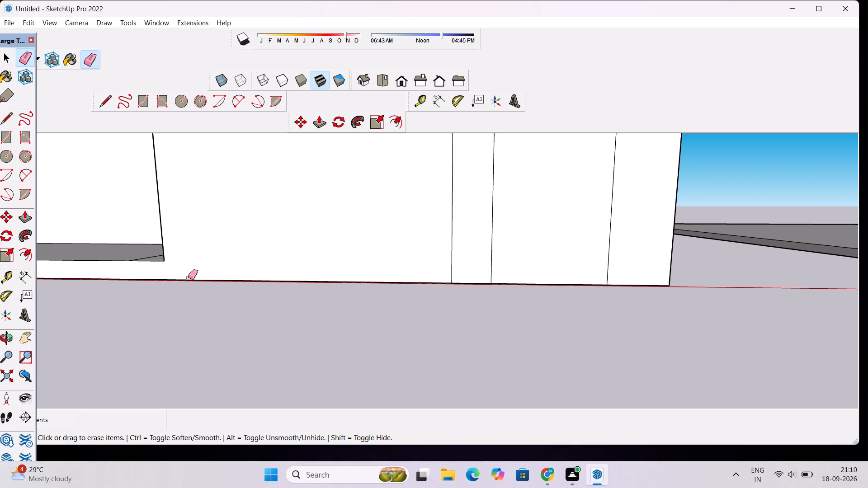
Draw a new horizontal line about 15' 3" long from the façade edge beside the floor slab to the inner outline's vertical line.
key("l")
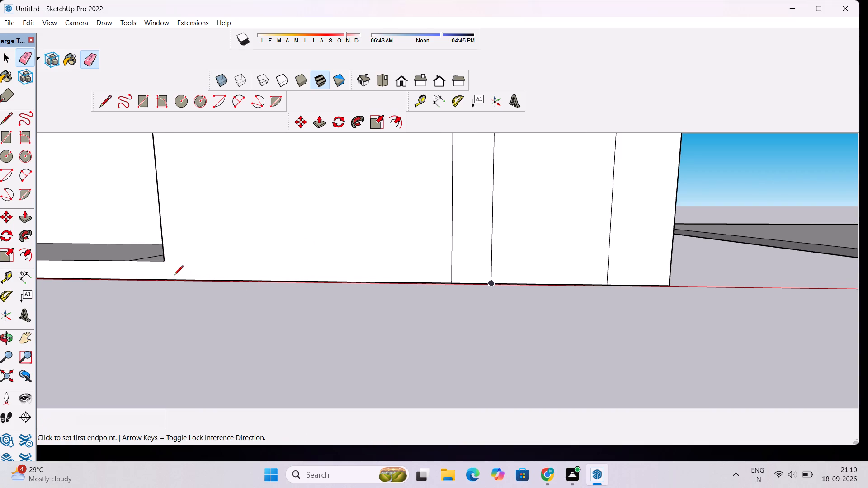
scroll(174, 268, "down", 4)
scroll(169, 263, "up", 5)
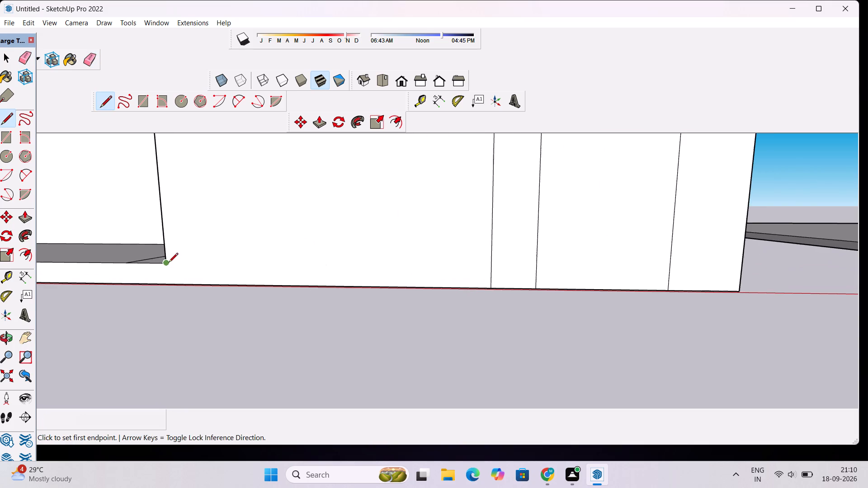
left_click(169, 263)
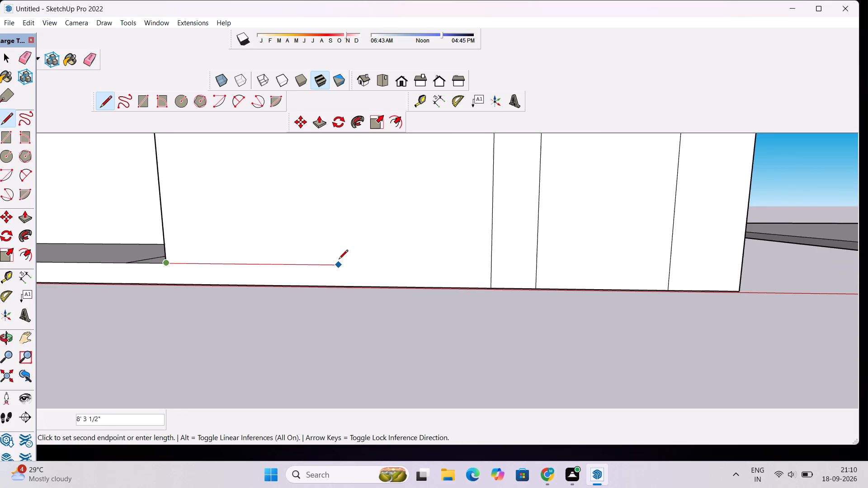
key("l")
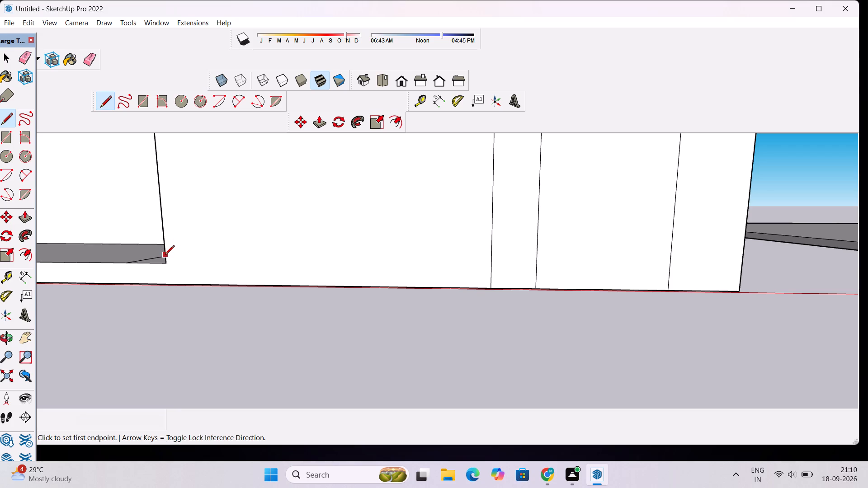
scroll(165, 257, "up", 9)
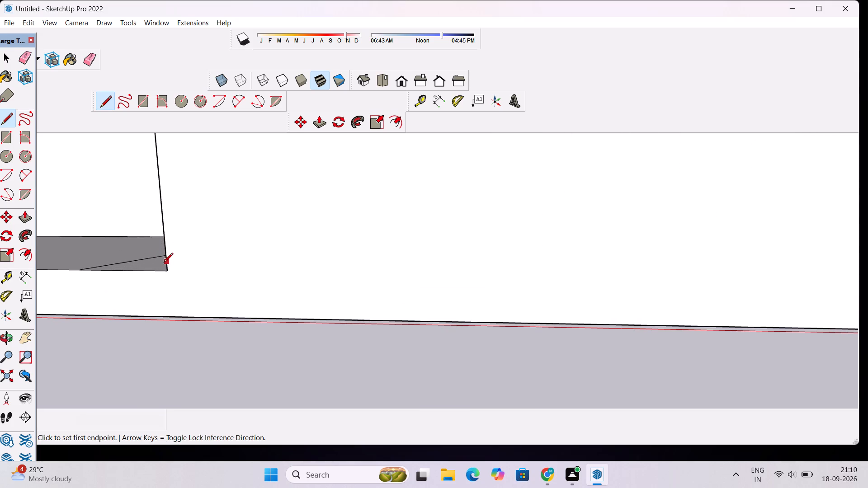
scroll(165, 274, "up", 5)
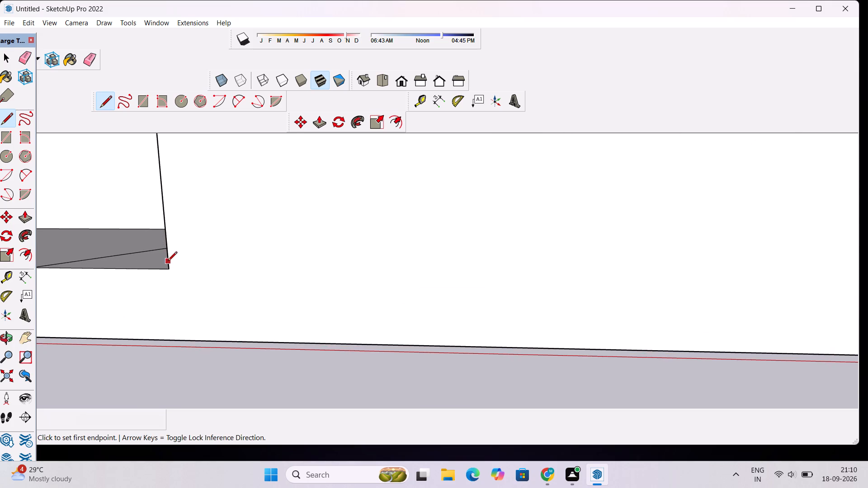
left_click(168, 258)
scroll(185, 258, "down", 16)
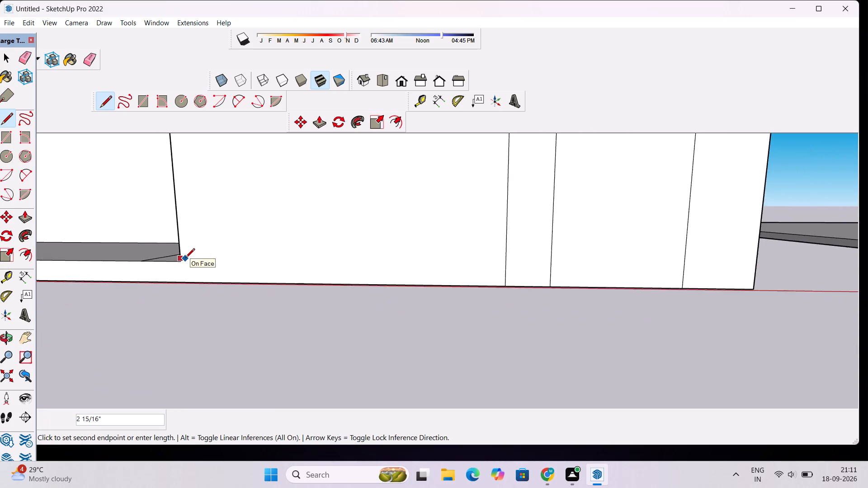
scroll(185, 258, "down", 9)
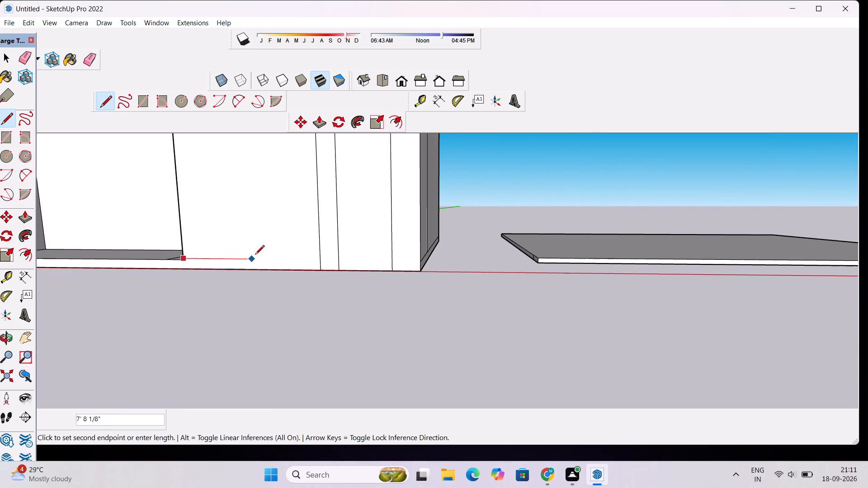
scroll(288, 258, "up", 5)
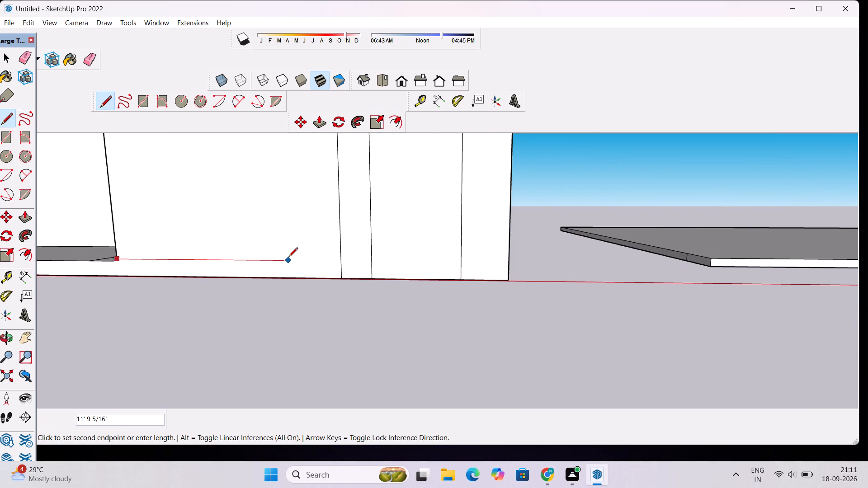
scroll(338, 256, "up", 3)
left_click(338, 256)
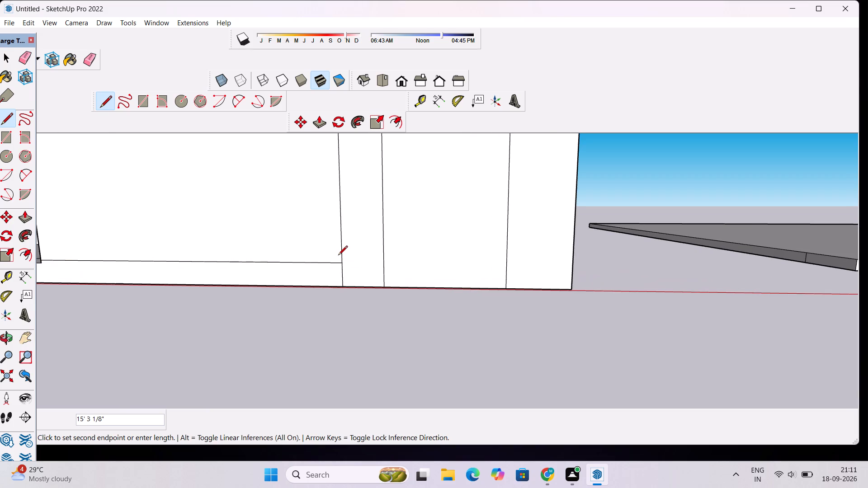
scroll(341, 257, "down", 14)
Erase the leftover vertical and horizontal dividing lines on the building's outer side wall beside the taller block.
key("o")
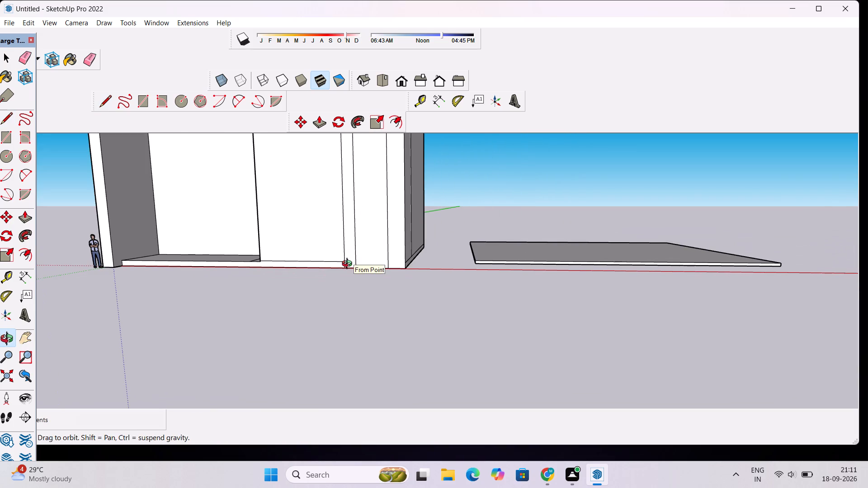
scroll(349, 268, "down", 3)
left_click_drag(325, 295, 402, 398, "shift")
scroll(387, 356, "up", 3)
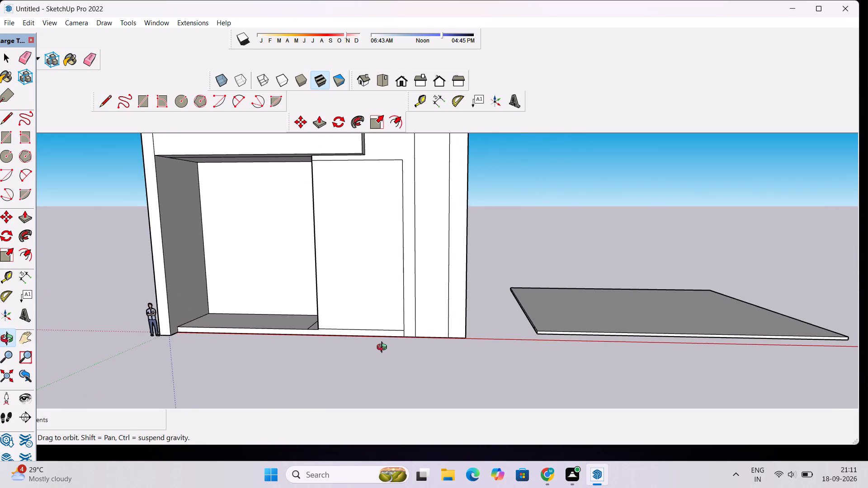
scroll(384, 348, "down", 4)
left_click_drag(406, 304, 398, 335, "shift")
scroll(421, 260, "up", 3, "shift")
scroll(416, 238, "down", 2, "shift")
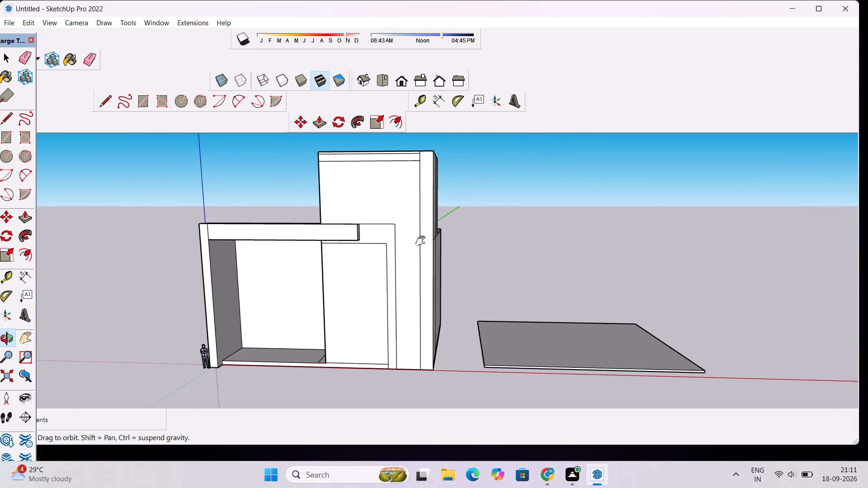
scroll(422, 241, "down", 1, "shift")
left_click_drag(497, 263, 400, 295)
left_click_drag(453, 277, 409, 324)
left_click_drag(393, 296, 396, 313, "shift")
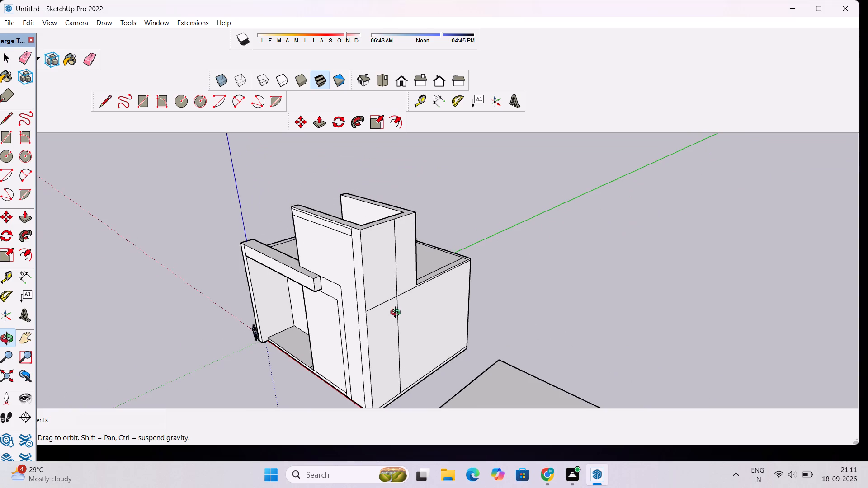
left_click_drag(421, 305, 382, 327)
key("e")
left_click_drag(383, 272, 374, 314)
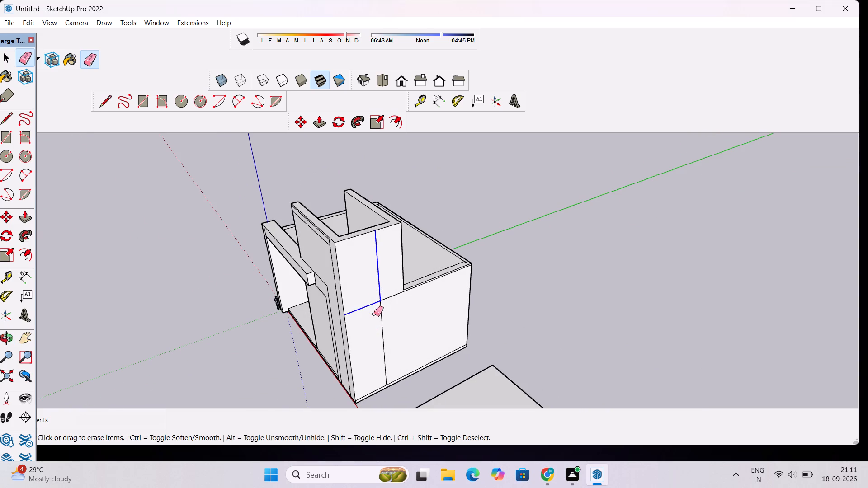
left_click_drag(374, 314, 380, 327)
left_click_drag(386, 286, 380, 343)
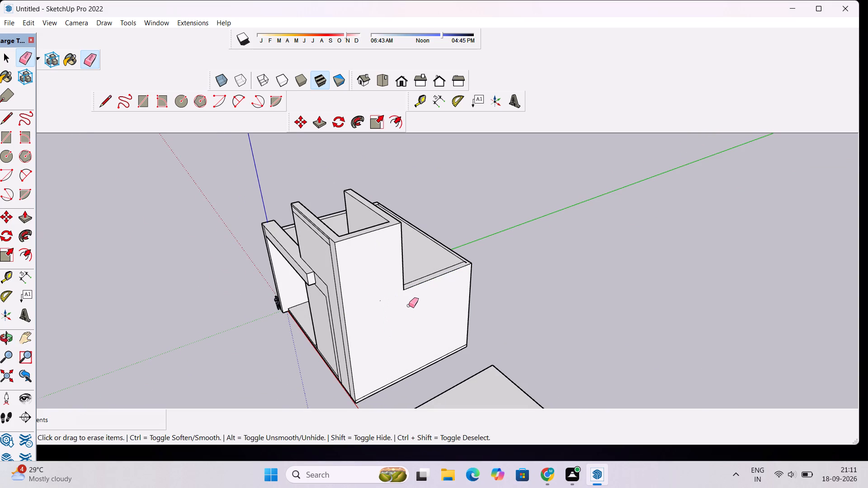
Erase the short stray line at the inner corner of the lower roof's parapet.
scroll(409, 305, "up", 1)
scroll(469, 230, "up", 12)
scroll(468, 275, "up", 3)
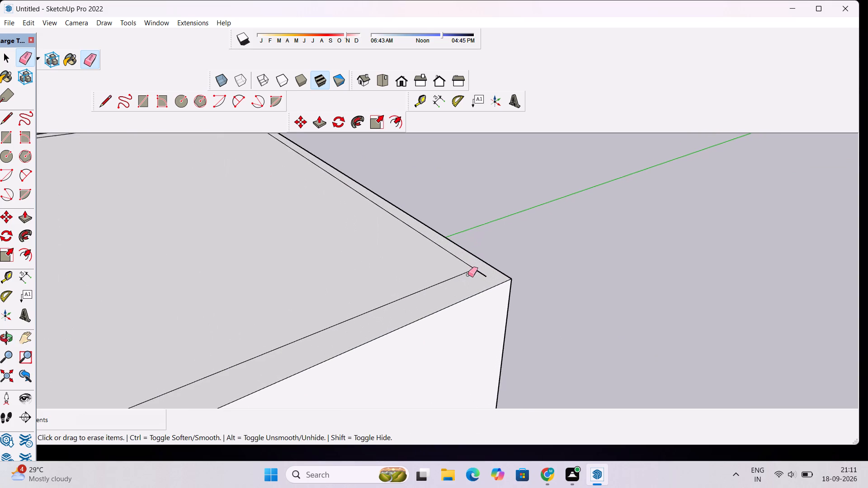
scroll(468, 275, "up", 1)
left_click_drag(481, 269, 481, 282)
scroll(481, 282, "down", 8)
Erase the vertical line on the inner face of the taller block's rooftop end wall.
key("o")
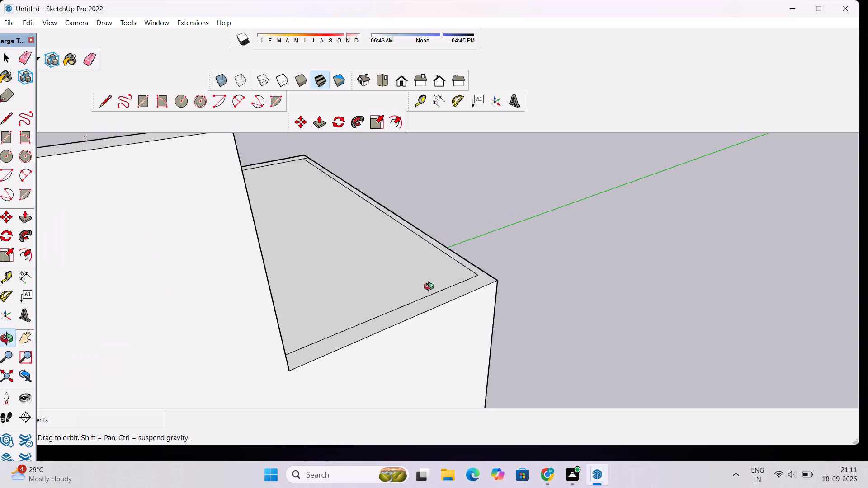
left_click_drag(388, 290, 499, 243)
scroll(499, 243, "down", 10)
left_click_drag(424, 254, 789, 261)
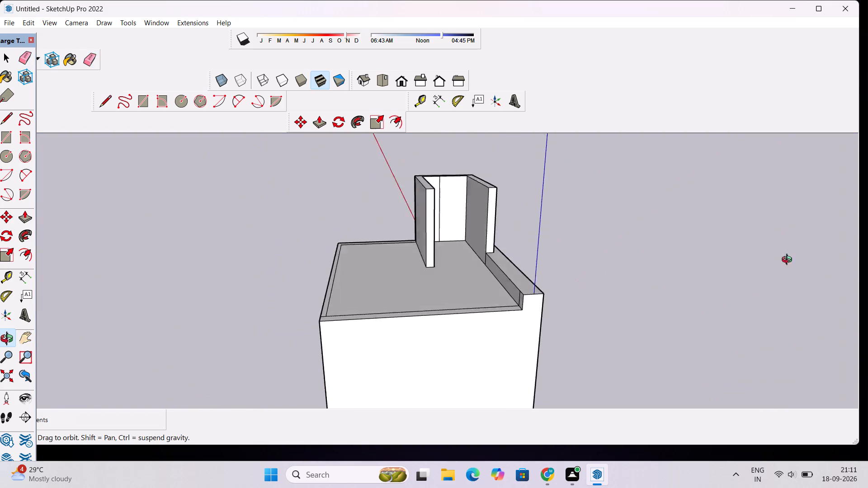
left_click_drag(789, 261, 677, 265)
left_click_drag(486, 261, 529, 284)
left_click_drag(501, 266, 486, 307)
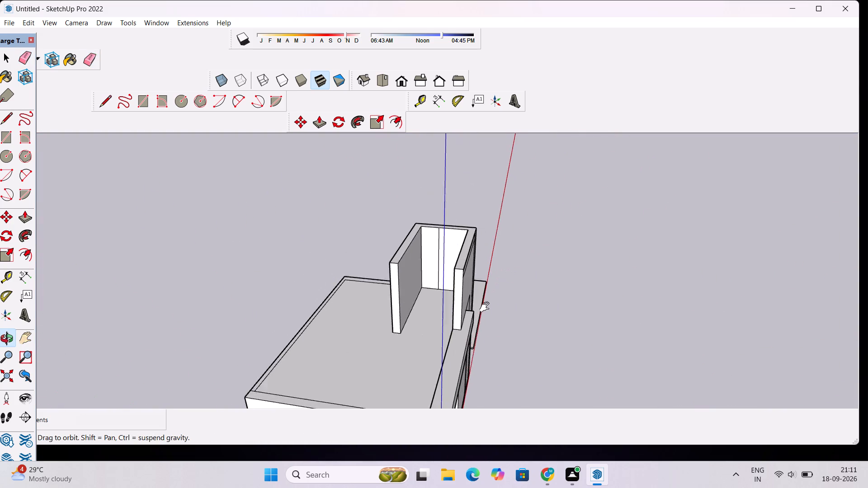
left_click_drag(486, 307, 484, 310)
scroll(423, 252, "up", 8)
left_click_drag(426, 254, 434, 262)
left_click_drag(445, 260, 443, 272, "shift")
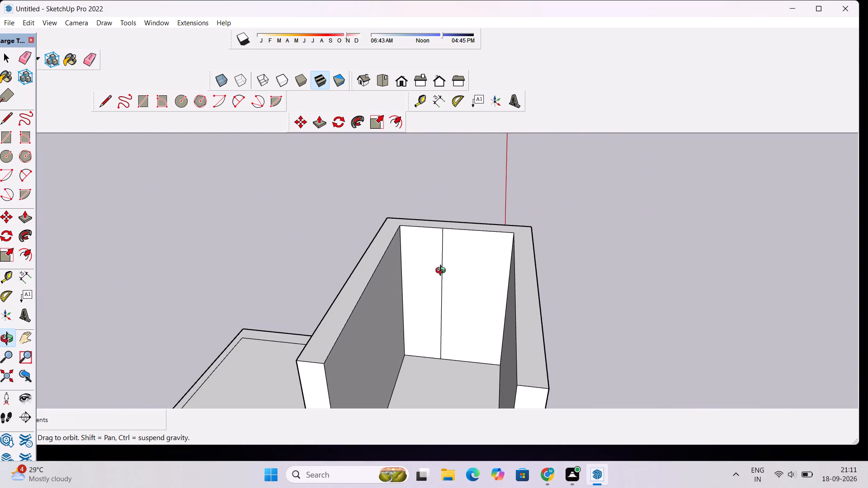
scroll(443, 272, "up", 3)
key("e")
left_click_drag(450, 244, 433, 263)
scroll(433, 263, "down", 6)
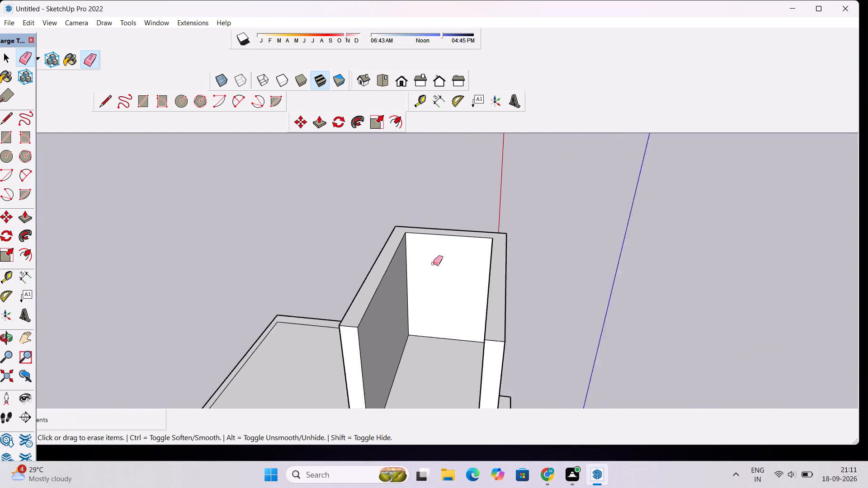
scroll(433, 263, "down", 6)
Pull the full-height vertical strip at the outer edge of the taller block's front façade out by 1'.
key("o")
left_click_drag(540, 260, 377, 242)
scroll(377, 240, "down", 5)
left_click_drag(391, 298, 354, 290)
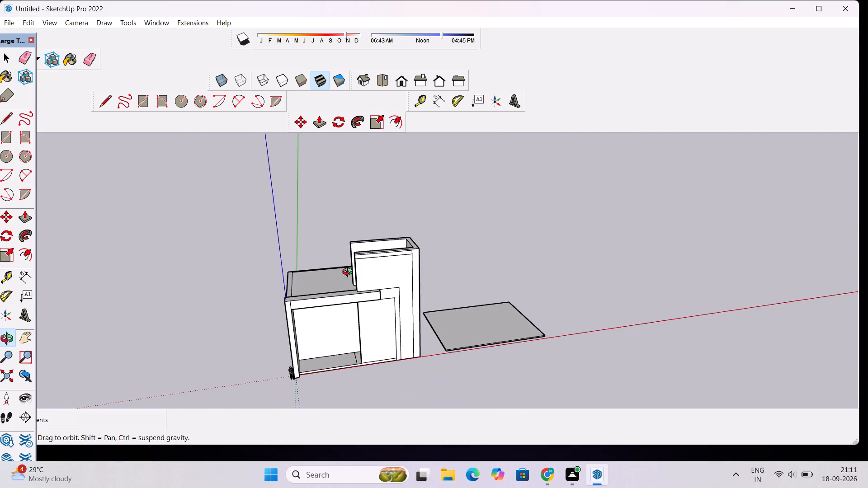
scroll(357, 268, "up", 2)
left_click_drag(375, 252, 373, 266, "shift")
left_click_drag(416, 297, 366, 280)
scroll(366, 278, "up", 7)
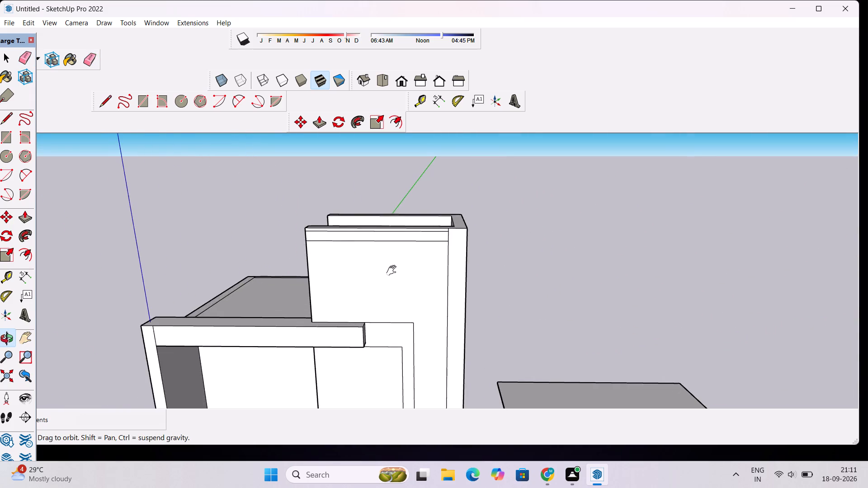
left_click_drag(393, 271, 378, 236, "shift")
scroll(378, 235, "down", 4, "shift")
left_click_drag(387, 233, 361, 248, "shift")
left_click_drag(366, 290, 373, 240, "shift")
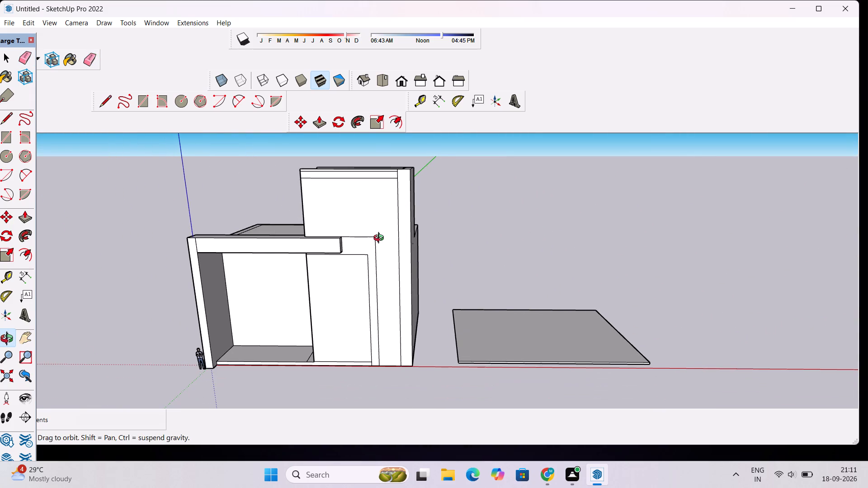
key("p")
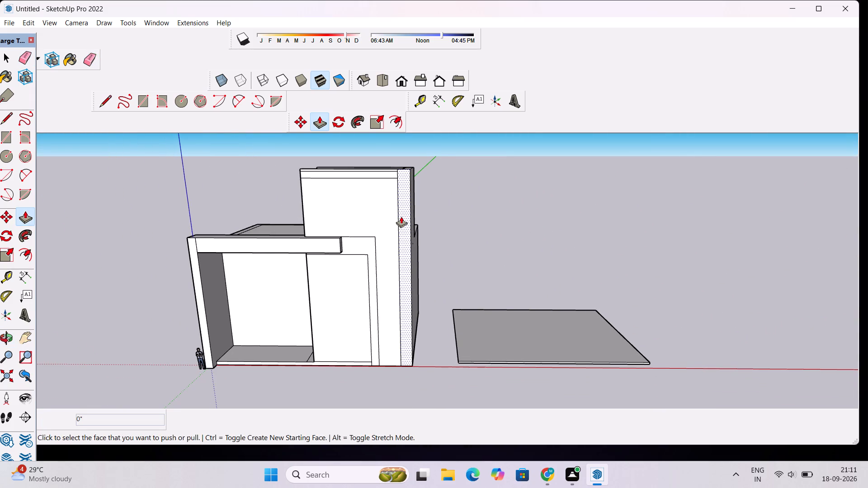
left_click(401, 216)
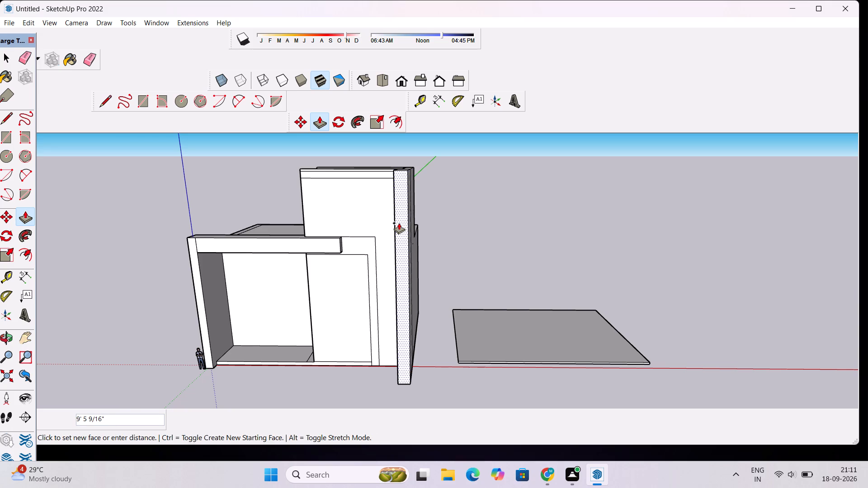
type("1'")
key("Return")
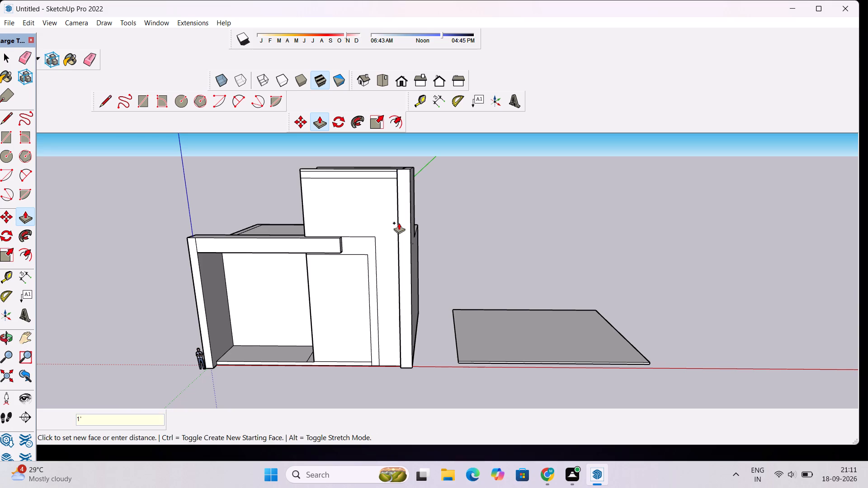
Erase the two short horizontal lines near the top of the projecting vertical strip's inner side face.
scroll(398, 223, "up", 1)
key("o")
scroll(398, 223, "down", 4)
left_click_drag(354, 222, 399, 216)
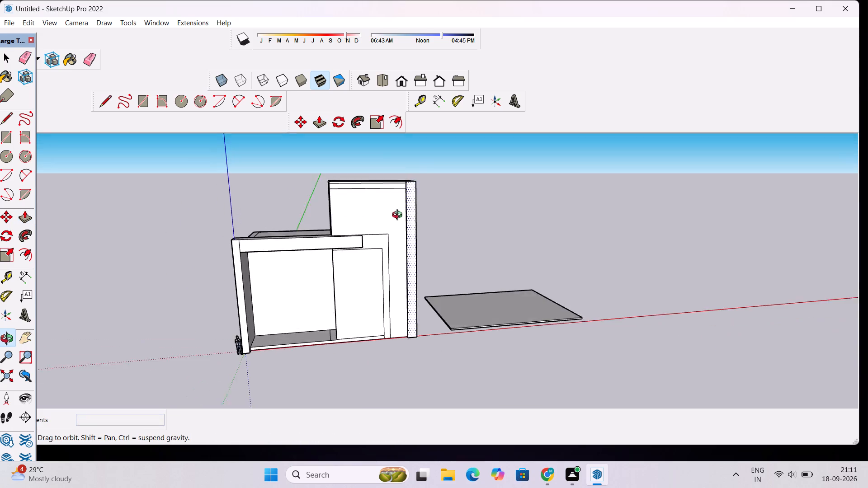
left_click_drag(399, 216, 431, 207)
scroll(398, 173, "up", 4)
left_click_drag(416, 201, 403, 235)
scroll(399, 232, "up", 4)
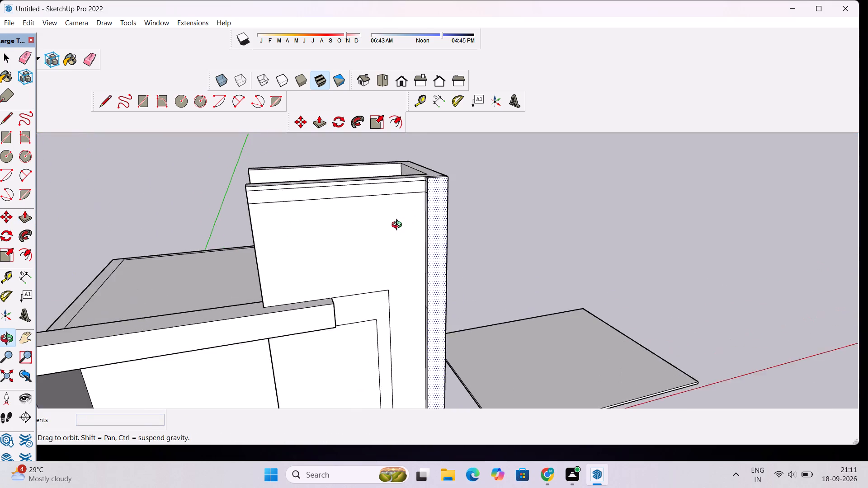
scroll(399, 226, "up", 3)
left_click_drag(416, 178, 396, 208)
scroll(382, 200, "up", 3)
left_click_drag(363, 205, 443, 198)
left_click_drag(447, 159, 430, 184, "shift")
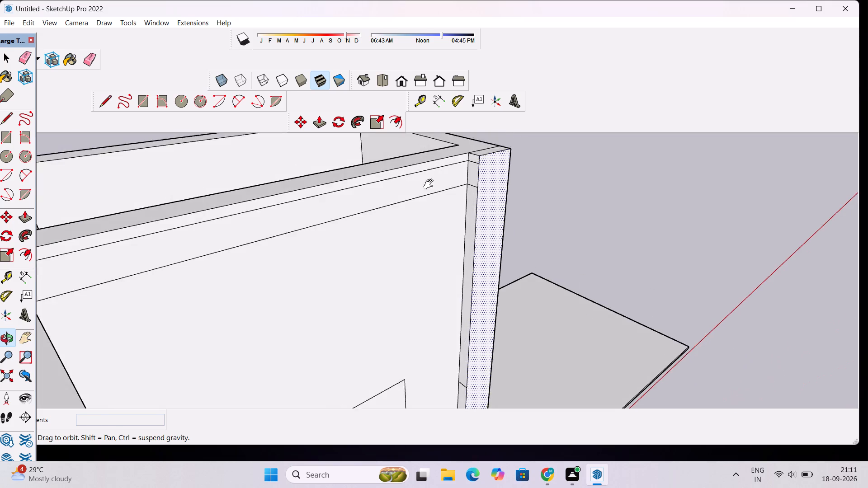
left_click_drag(430, 184, 405, 214, "shift")
scroll(399, 210, "down", 4)
left_click_drag(392, 236, 469, 221)
scroll(474, 197, "up", 4)
key("e")
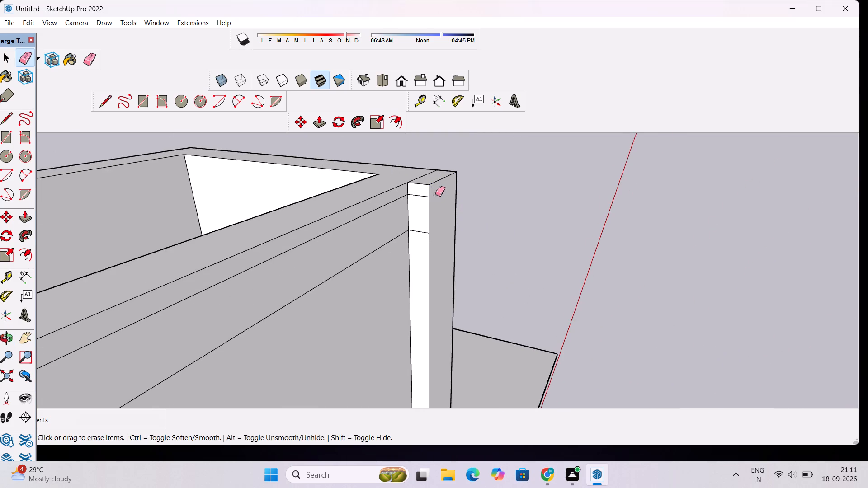
scroll(421, 198, "up", 8)
left_click_drag(415, 178, 415, 199)
scroll(415, 197, "down", 5)
left_click_drag(411, 226, 419, 256)
scroll(412, 231, "down", 5)
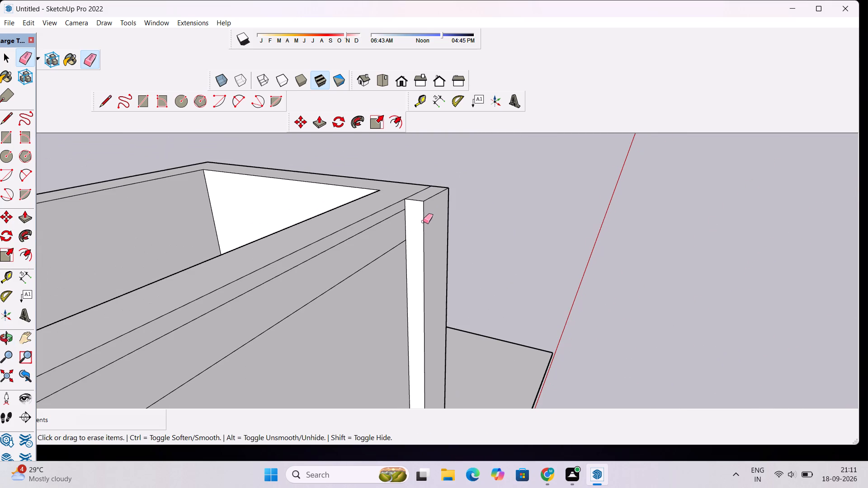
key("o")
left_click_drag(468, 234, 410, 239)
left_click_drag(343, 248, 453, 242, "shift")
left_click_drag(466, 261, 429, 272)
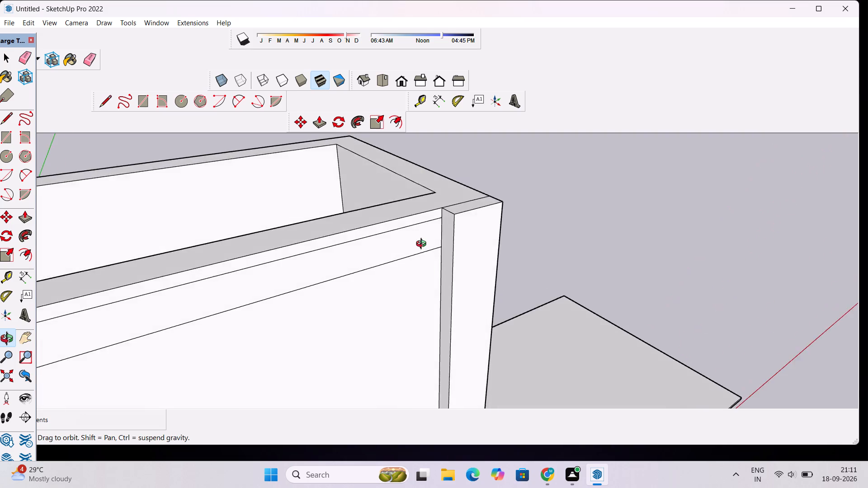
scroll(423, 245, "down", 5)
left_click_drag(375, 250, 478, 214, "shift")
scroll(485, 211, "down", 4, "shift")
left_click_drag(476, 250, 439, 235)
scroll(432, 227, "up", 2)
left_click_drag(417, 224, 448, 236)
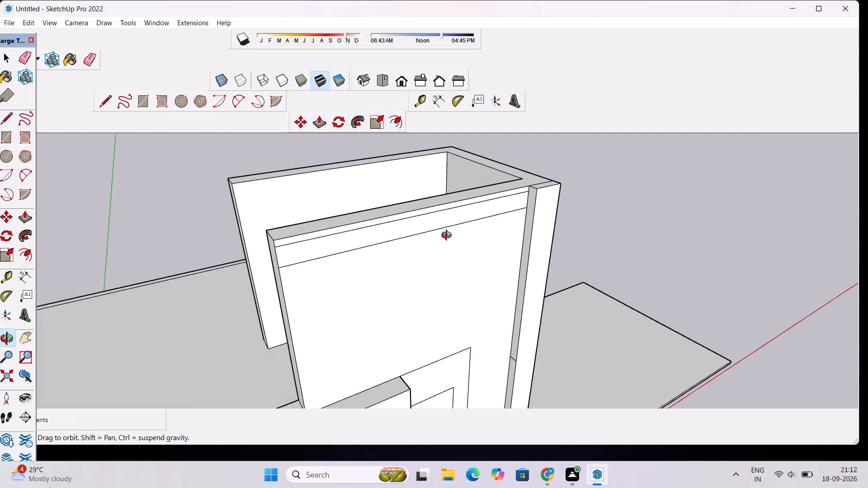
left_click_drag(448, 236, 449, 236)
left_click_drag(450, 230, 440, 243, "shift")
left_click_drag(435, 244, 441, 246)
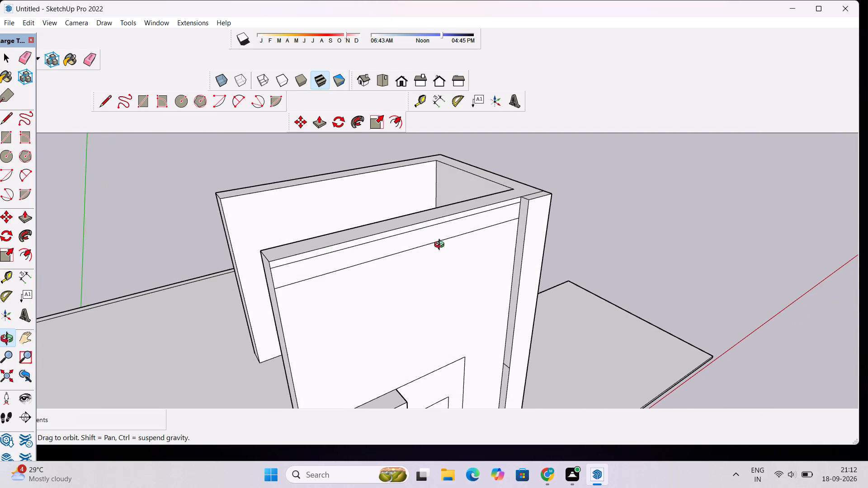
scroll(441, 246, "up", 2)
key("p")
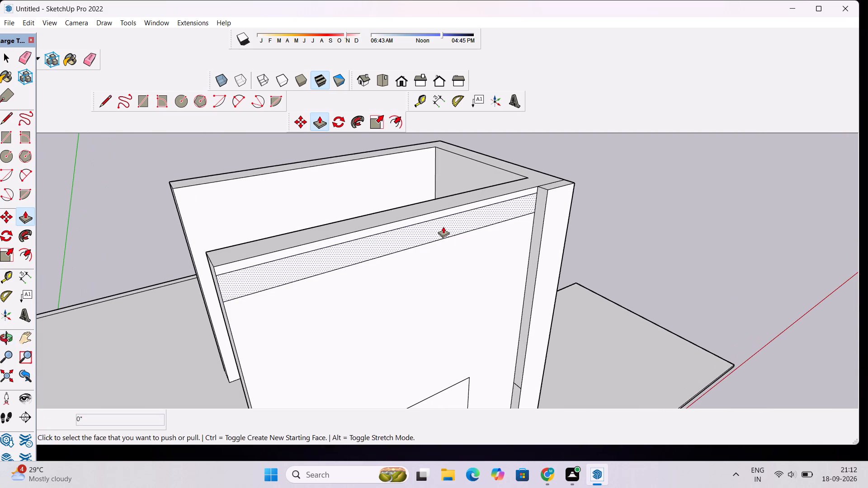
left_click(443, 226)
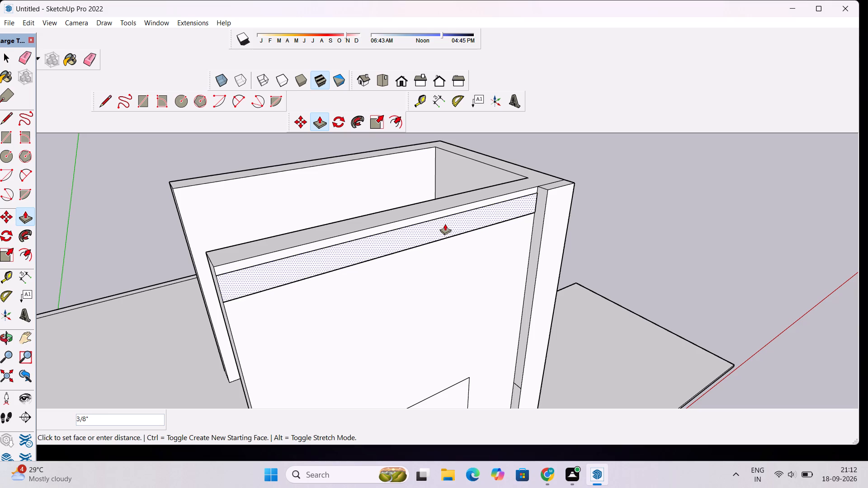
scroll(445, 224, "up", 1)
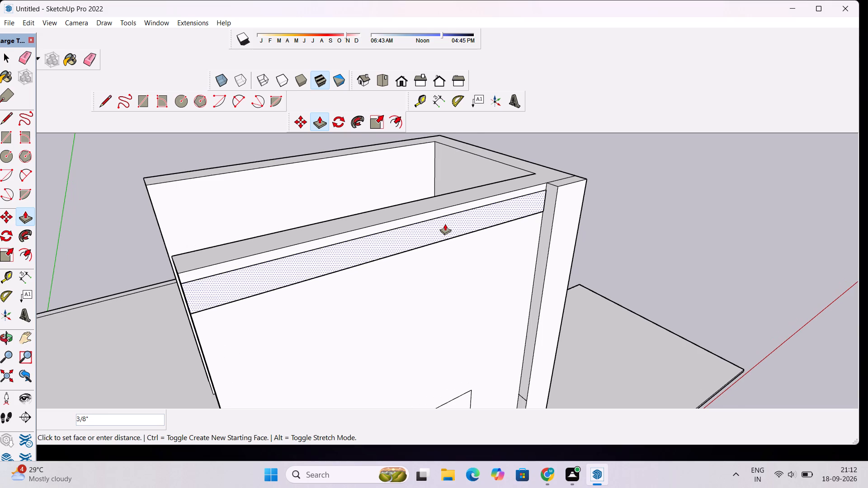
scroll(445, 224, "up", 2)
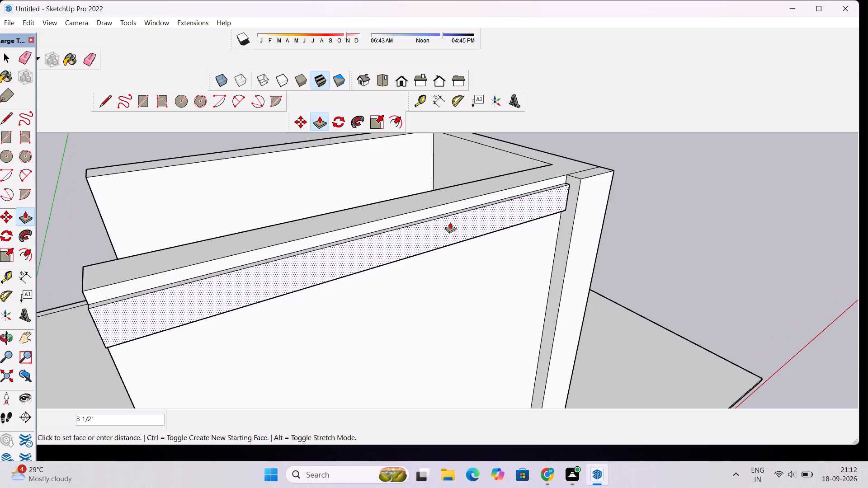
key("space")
Pull the narrow topmost band of the taller block's front façade out by 6".
left_click(437, 211)
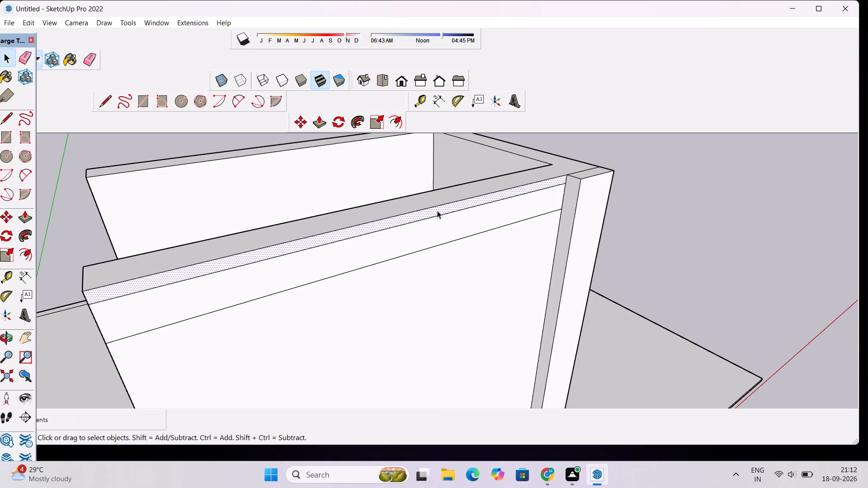
key("p")
left_click(437, 211)
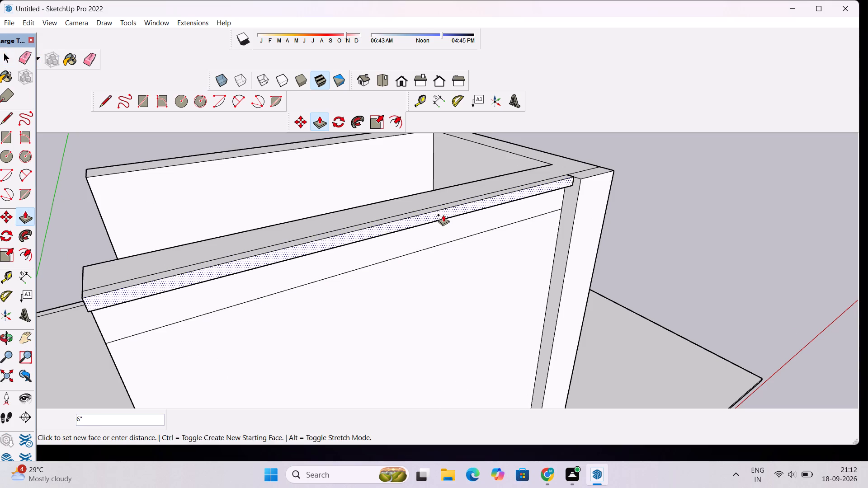
type("6\"")
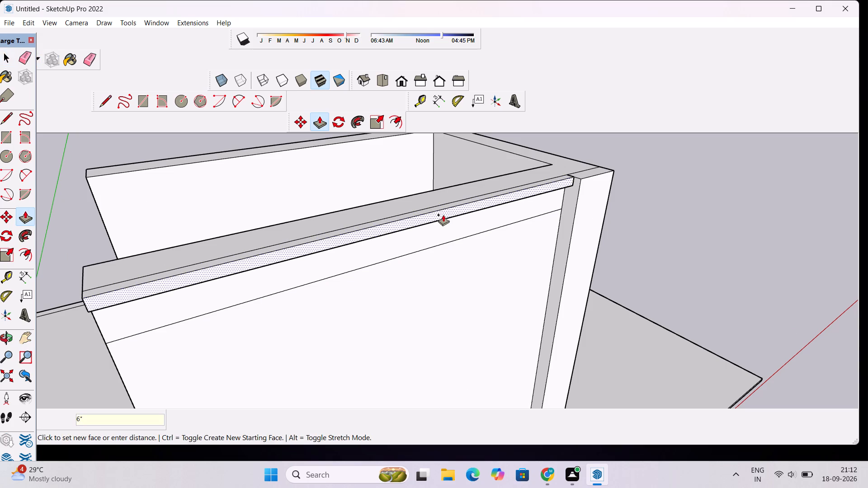
key("Return")
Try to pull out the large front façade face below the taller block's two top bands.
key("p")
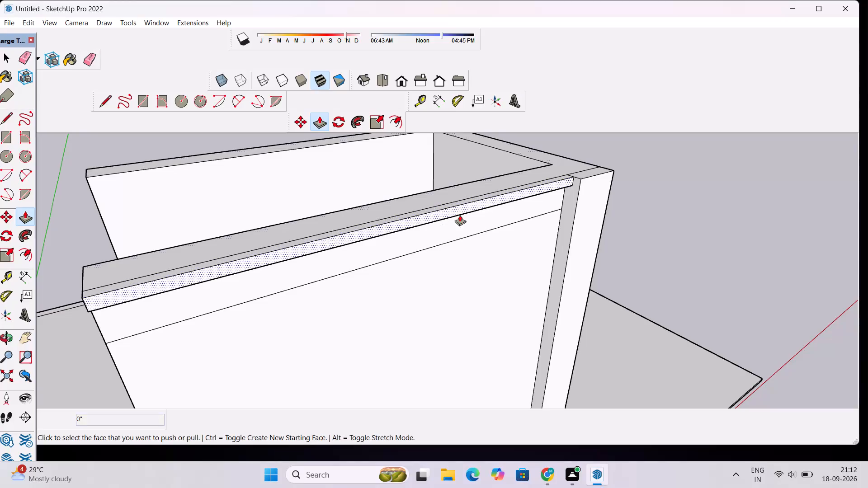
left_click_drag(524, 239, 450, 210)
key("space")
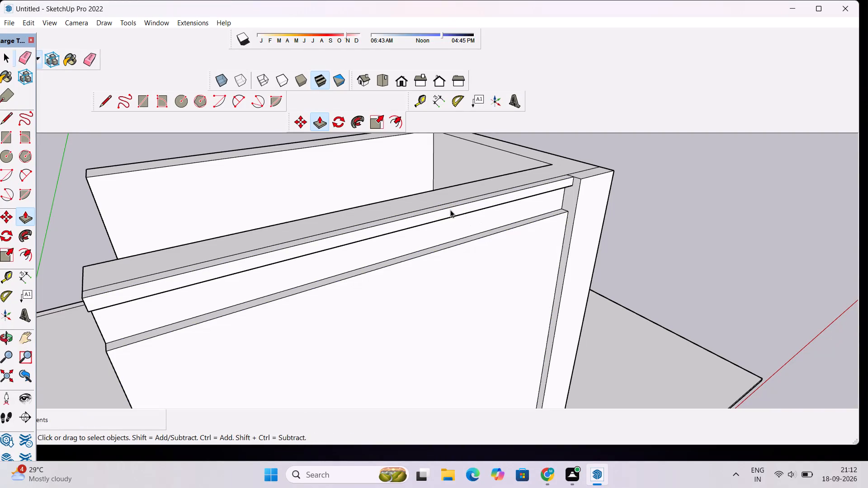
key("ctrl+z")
Erase the leftover dividing lines on the taller block's parapet top along the projecting top band and the vertical strip.
key("o")
left_click_drag(489, 253, 475, 226)
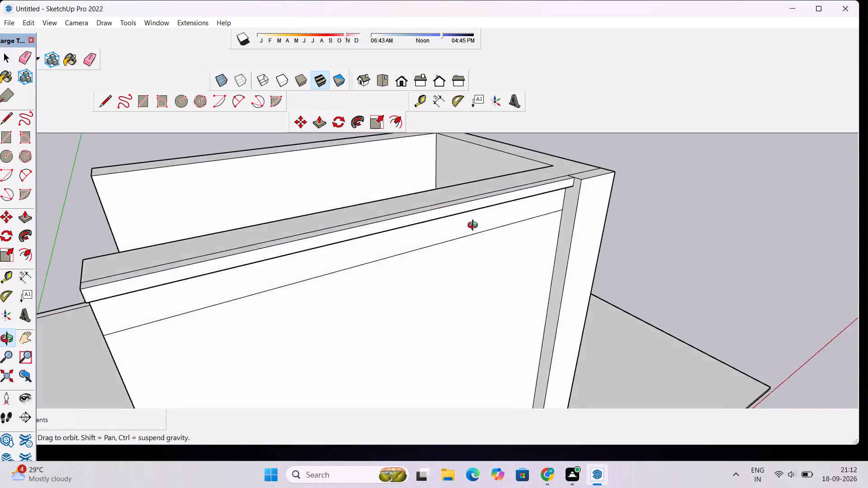
left_click_drag(475, 226, 464, 206)
scroll(464, 206, "down", 4)
left_click_drag(622, 195, 589, 296)
scroll(527, 245, "up", 5)
scroll(564, 273, "up", 2)
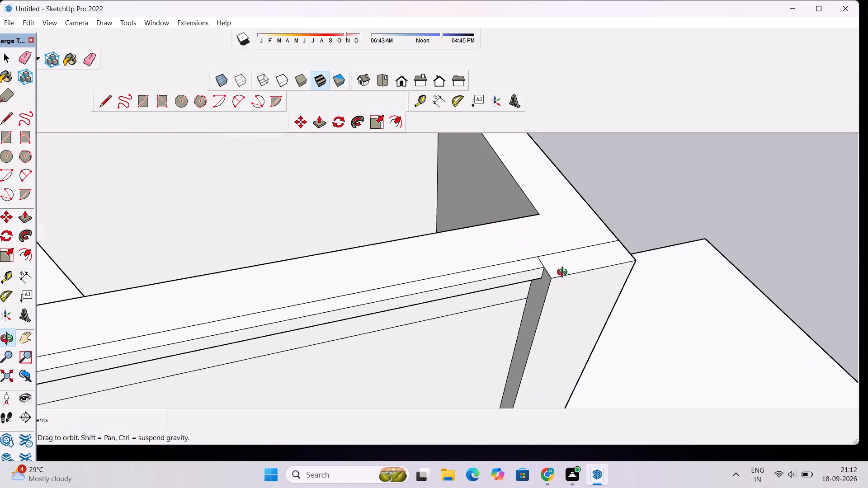
scroll(564, 273, "up", 2)
left_click_drag(541, 287, 542, 247, "shift")
scroll(544, 246, "down", 5)
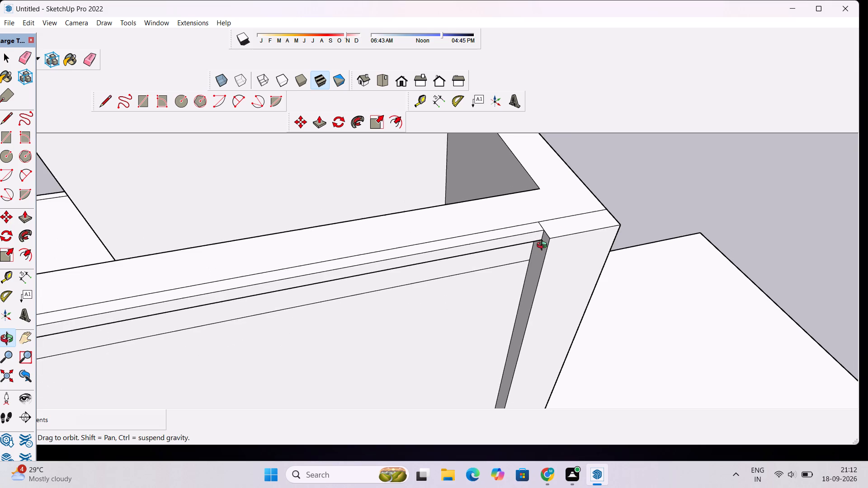
left_click_drag(559, 248, 641, 245, "shift")
key("e")
left_click_drag(437, 246, 441, 262)
left_click_drag(634, 216, 625, 225)
left_click_drag(625, 225, 623, 225)
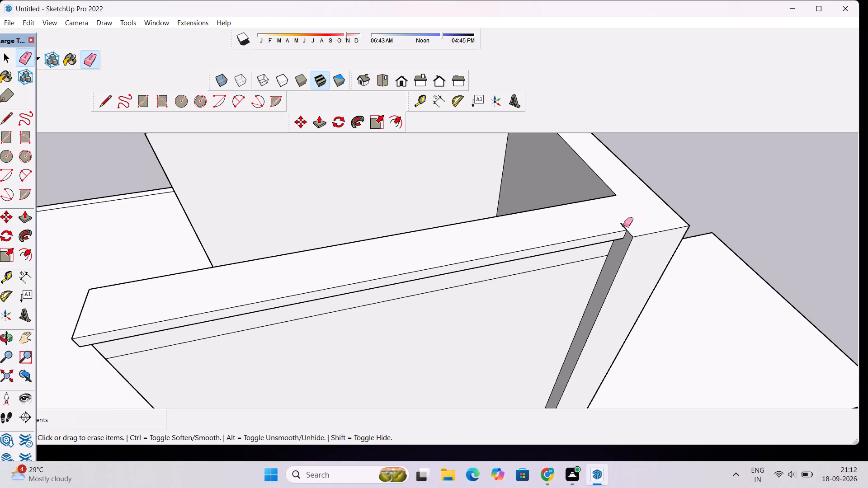
left_click_drag(623, 225, 621, 227)
Place a vertical guide on the taller block's front façade, about 12' in from its outer edge beside the lower roof.
scroll(625, 222, "down", 1)
key("o")
left_click_drag(576, 296, 557, 174)
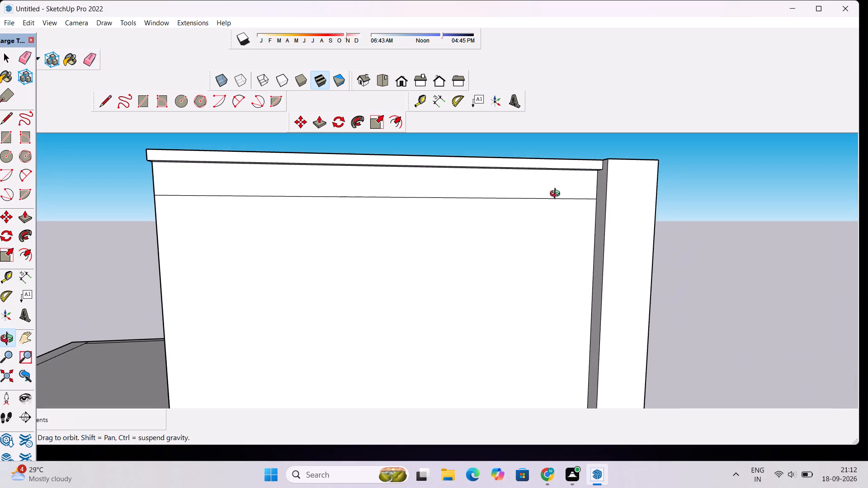
left_click_drag(577, 220, 552, 230)
scroll(535, 231, "down", 2)
left_click_drag(466, 236, 513, 223, "shift")
scroll(514, 223, "down", 4)
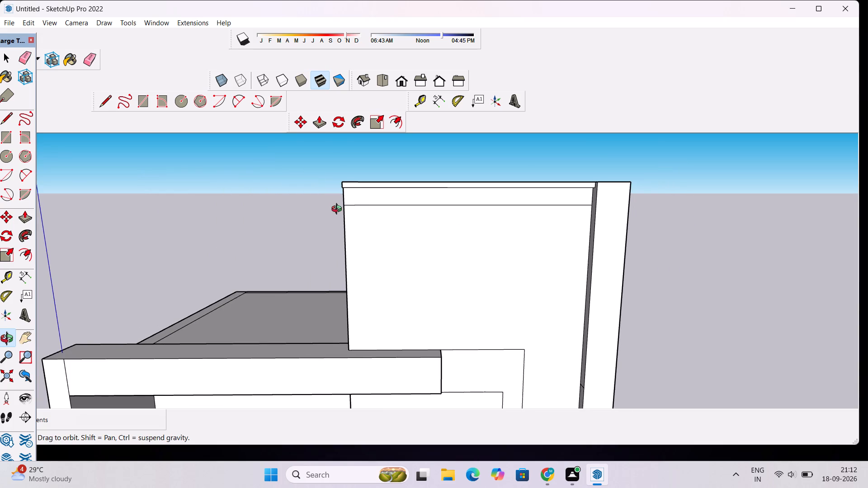
scroll(338, 211, "down", 5)
left_click_drag(495, 229, 479, 222)
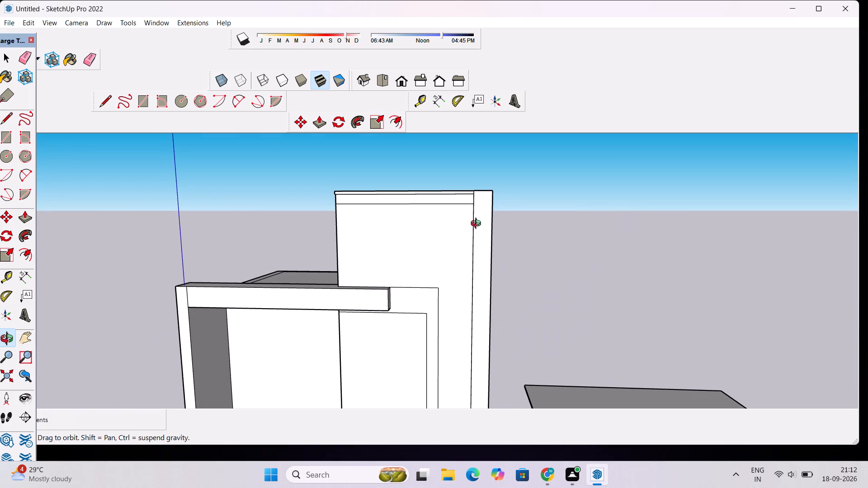
left_click_drag(441, 225, 440, 254)
left_click_drag(390, 256, 438, 256)
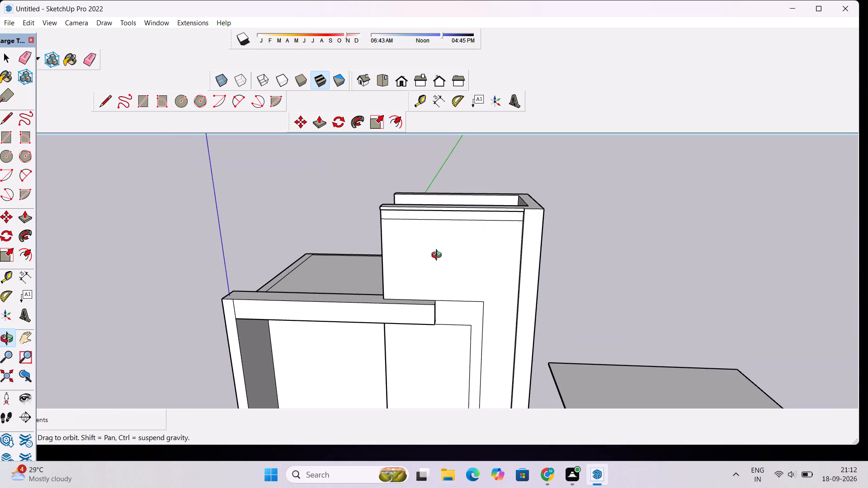
scroll(419, 253, "up", 4)
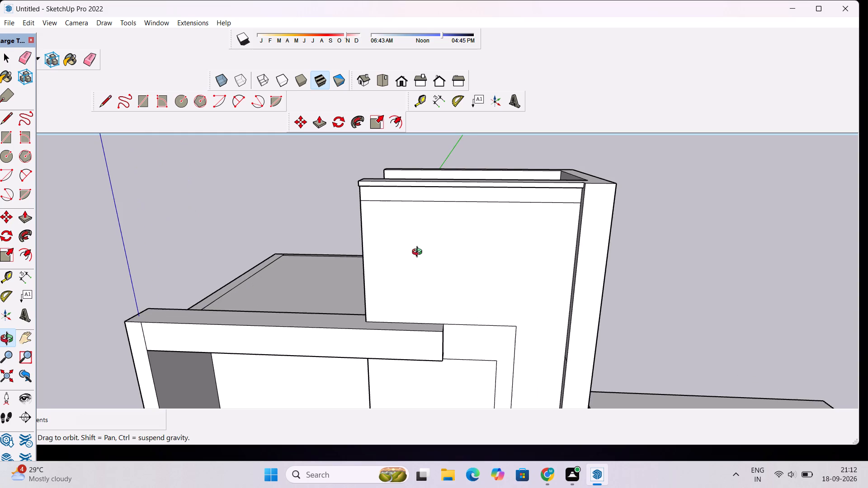
scroll(419, 253, "down", 3)
left_click_drag(419, 260, 442, 247)
left_click_drag(445, 242, 429, 272)
left_click_drag(429, 299, 425, 306)
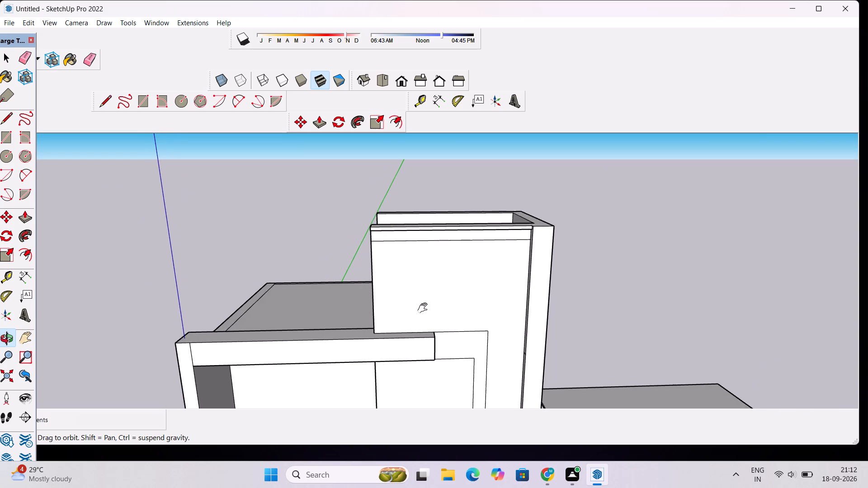
left_click_drag(424, 309, 400, 294, "shift")
left_click_drag(429, 310, 429, 298, "shift")
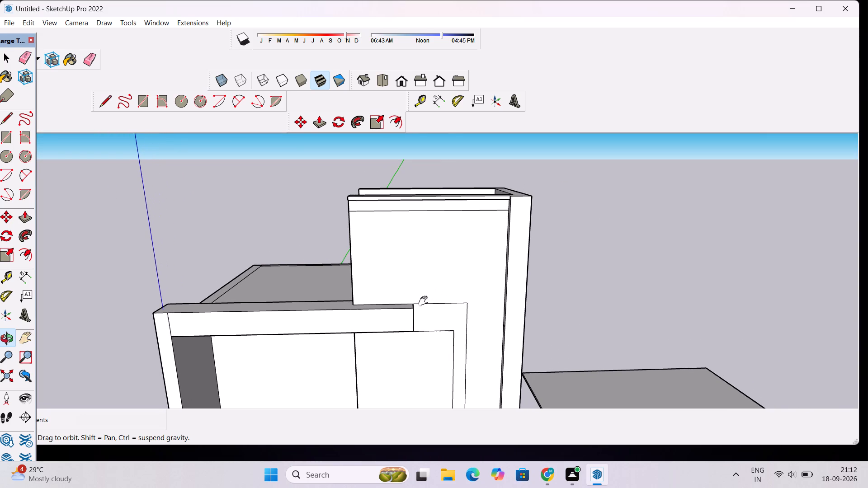
scroll(424, 301, "up", 1)
left_click_drag(418, 300, 414, 303, "shift")
scroll(413, 302, "up", 1)
key("t")
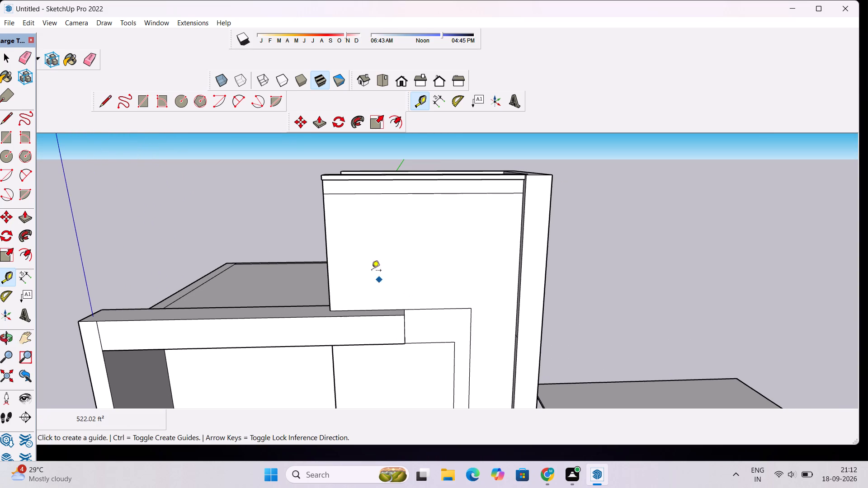
left_click(325, 254)
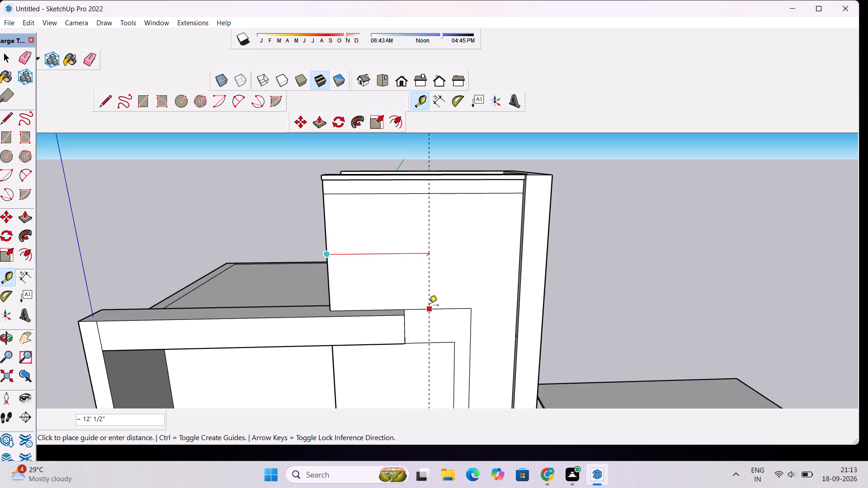
left_click(429, 306)
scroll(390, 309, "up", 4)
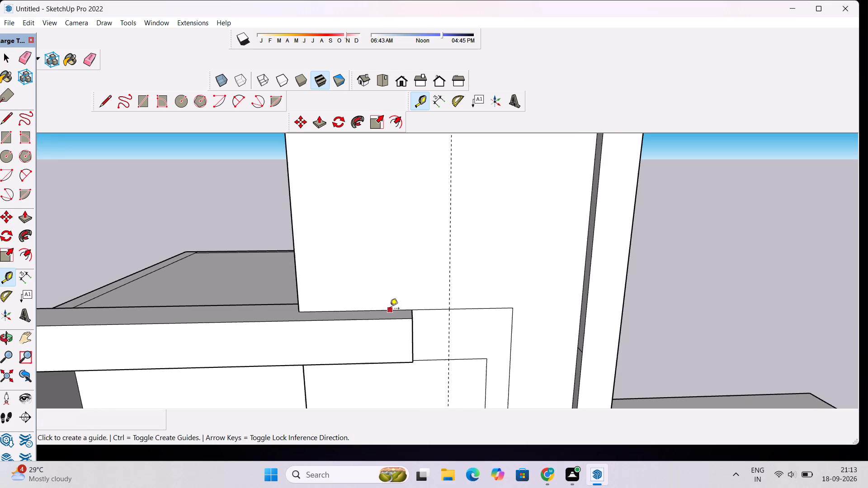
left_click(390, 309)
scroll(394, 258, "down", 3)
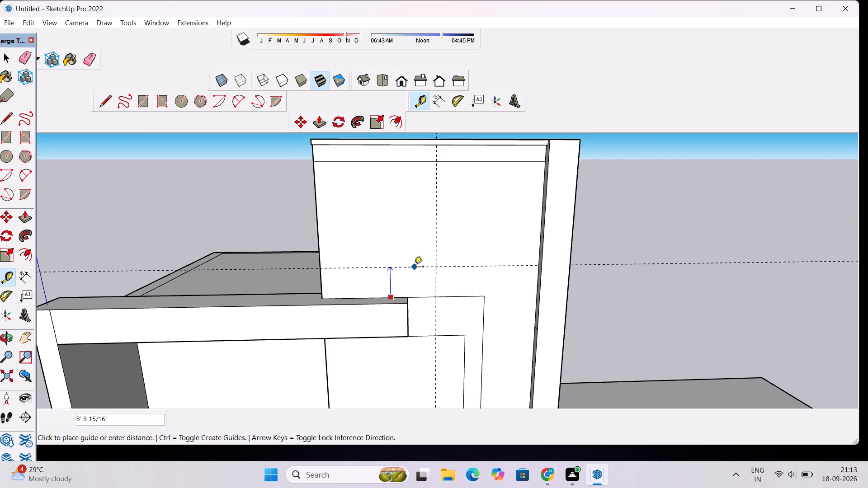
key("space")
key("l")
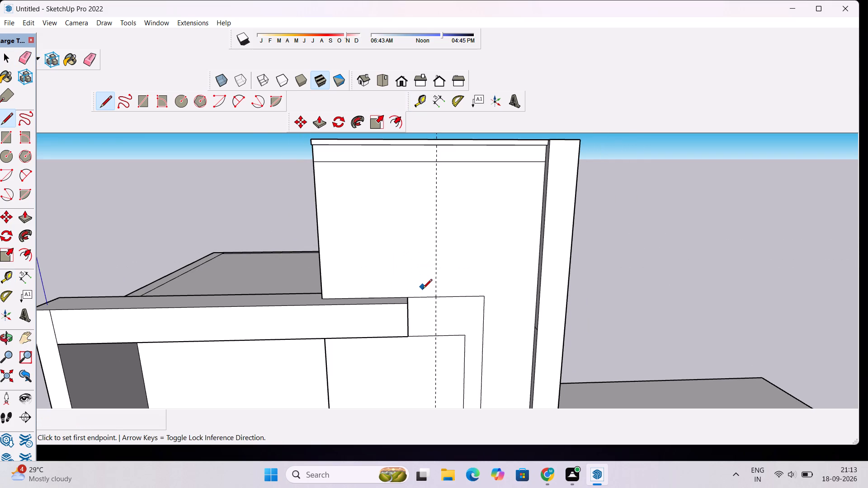
Place a horizontal guide across the taller block's front façade, about 7' above the upper frame line at the lower roof level.
key("t")
left_click(420, 297)
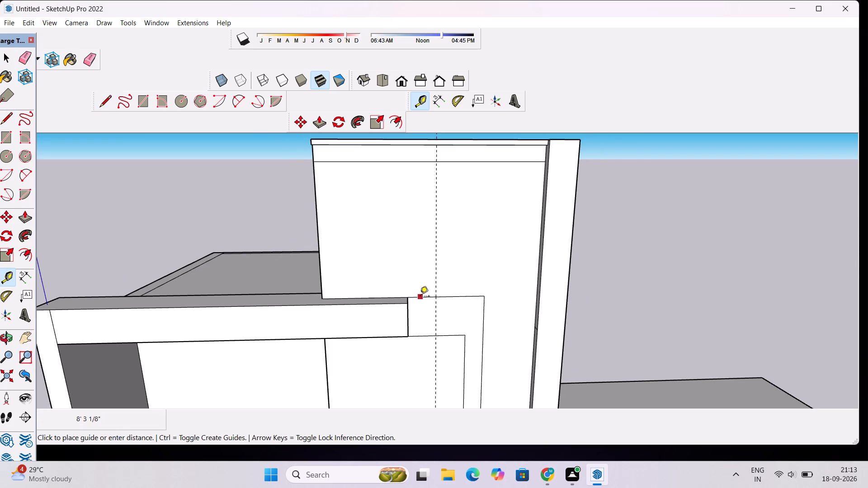
left_click(428, 220)
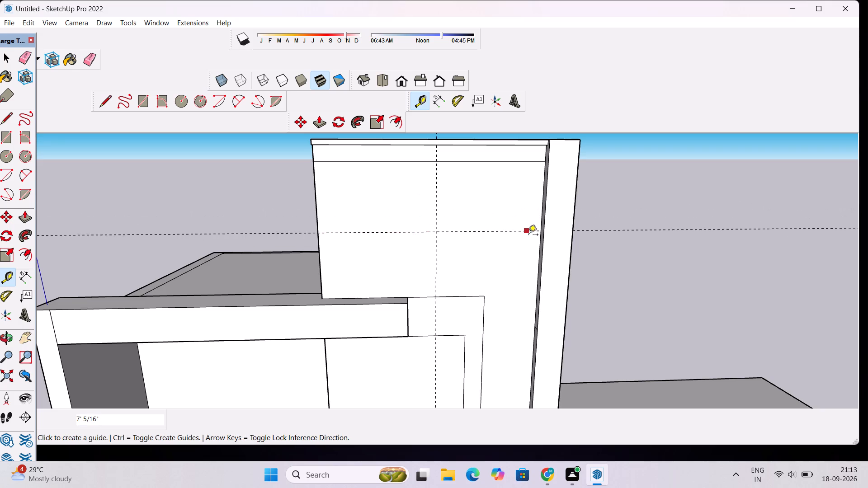
Add a second horizontal guide 1.5' above the first one on the taller block's front façade.
scroll(564, 236, "down", 2)
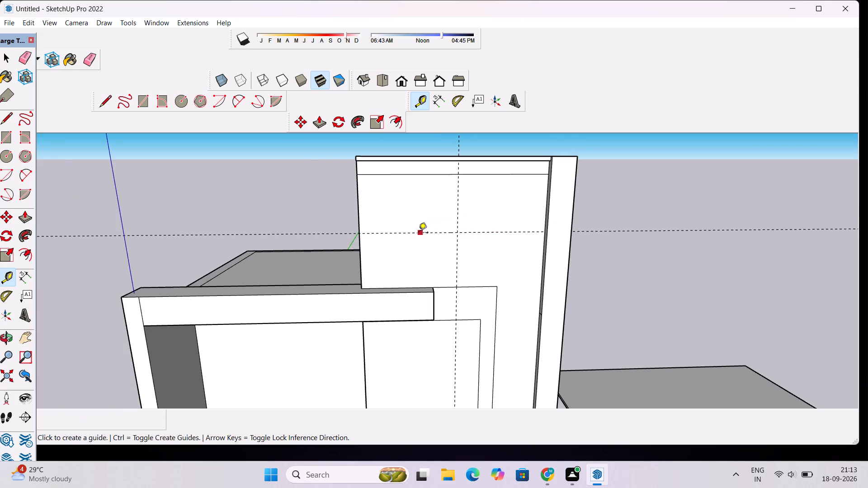
left_click(417, 233)
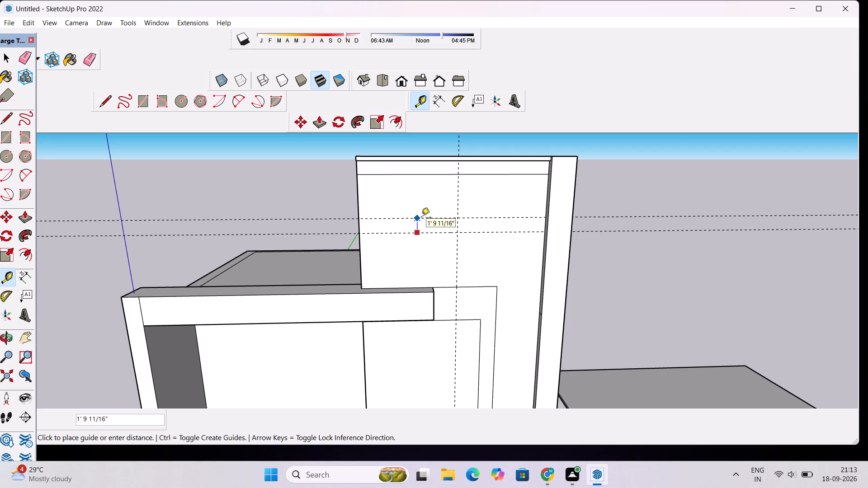
type("1.5'")
key("Return")
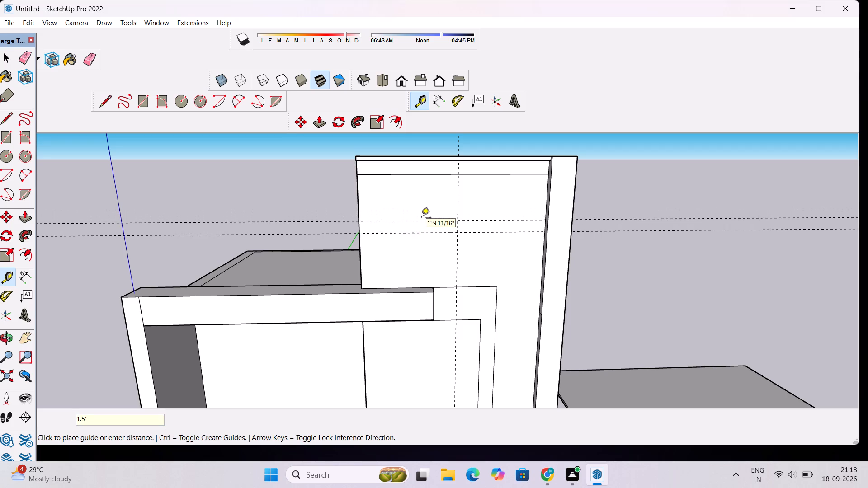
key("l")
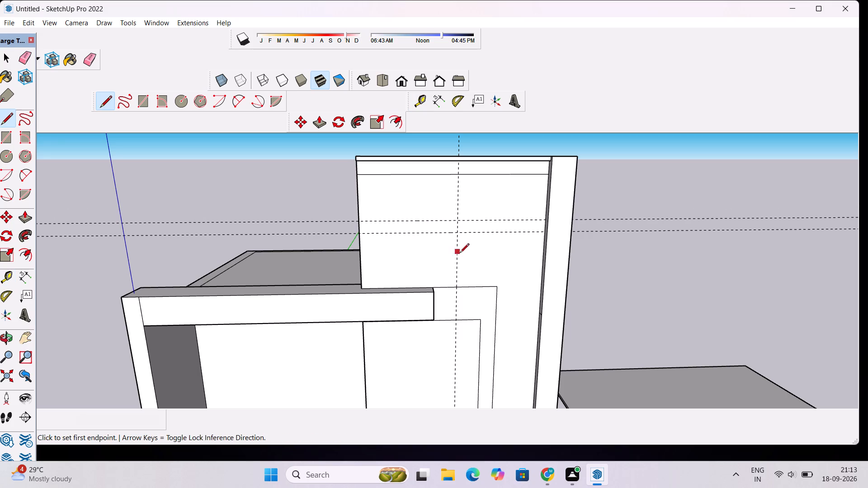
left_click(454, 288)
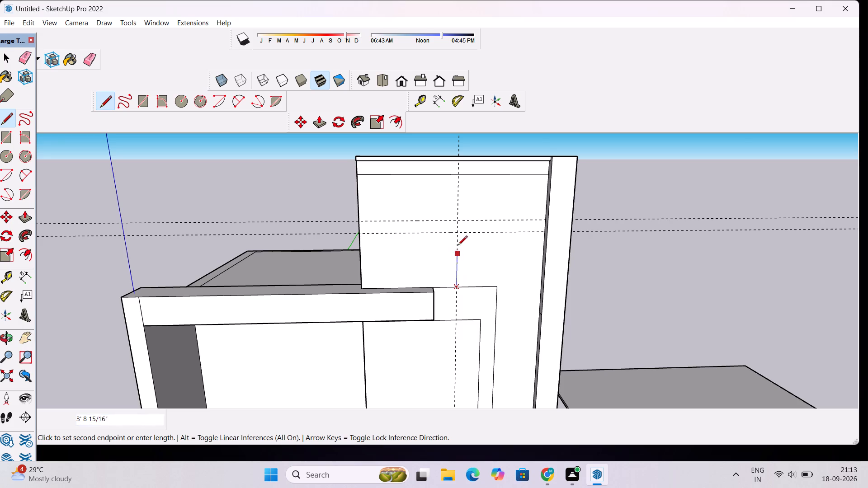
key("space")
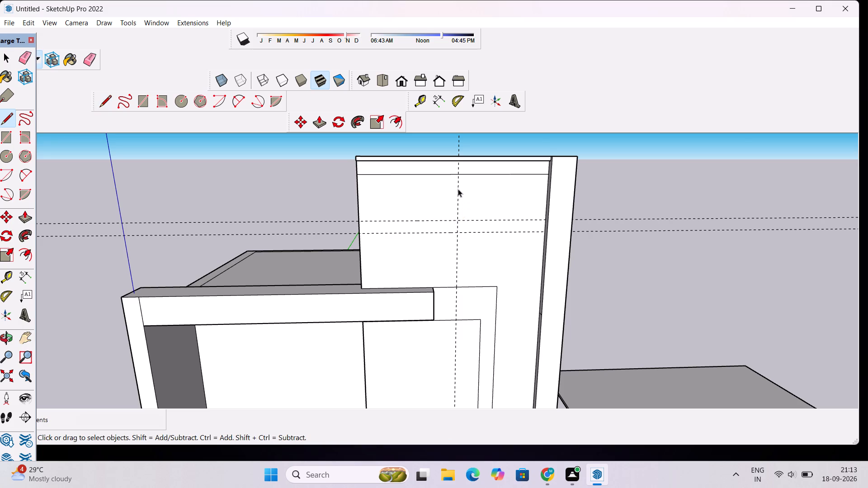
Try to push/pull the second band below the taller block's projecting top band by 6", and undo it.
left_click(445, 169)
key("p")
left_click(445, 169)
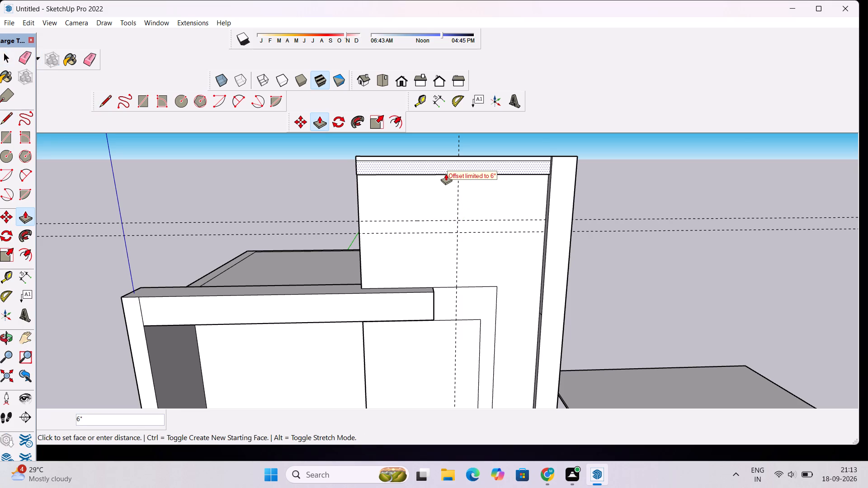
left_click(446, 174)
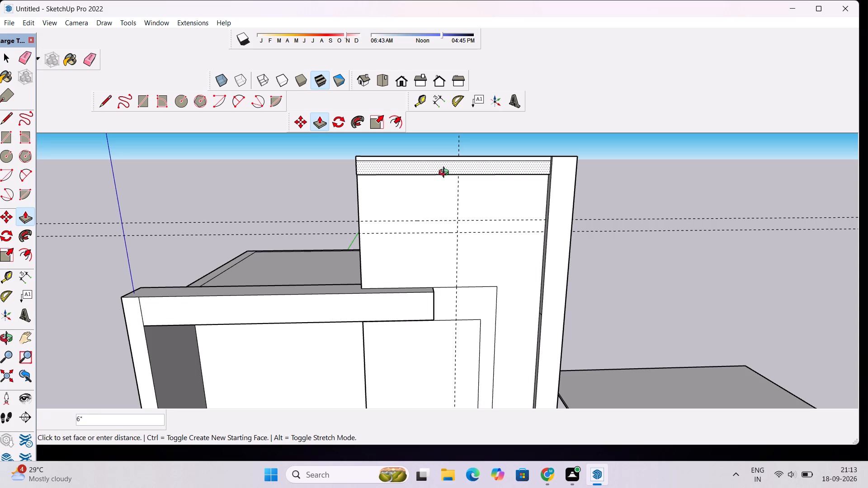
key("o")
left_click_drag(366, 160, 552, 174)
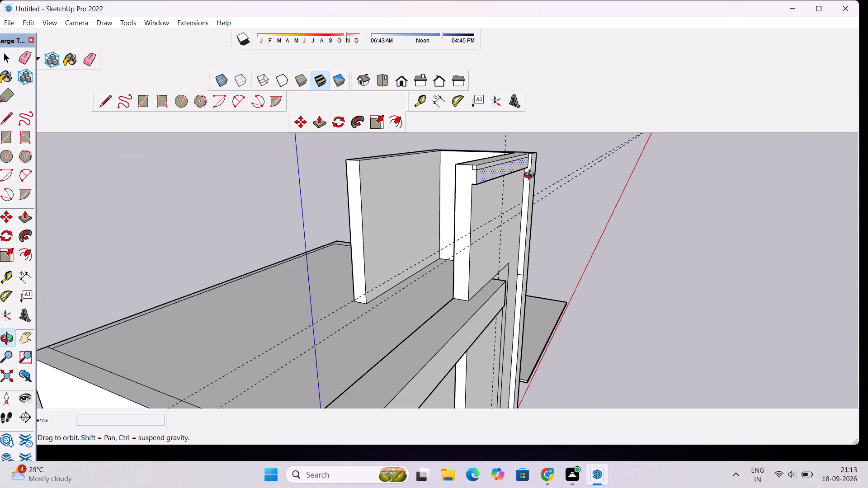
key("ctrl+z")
Pull the second band of the taller block's façade out by 6", flush with the projecting top band.
scroll(500, 173, "up", 3)
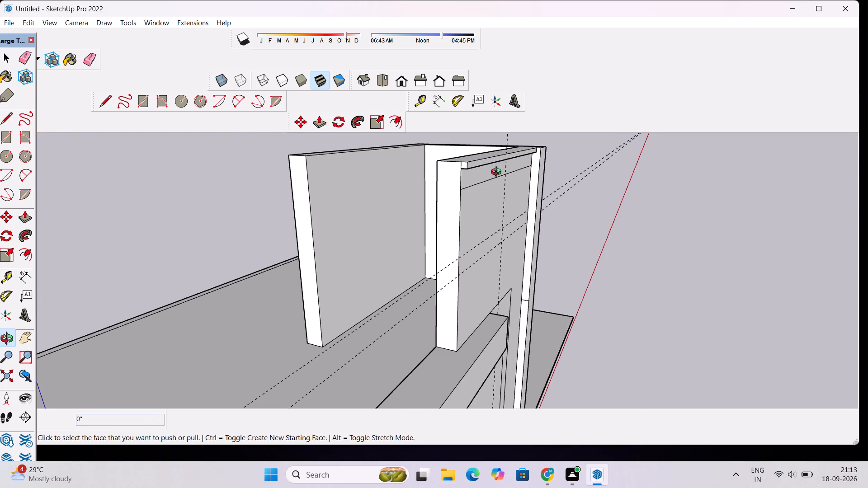
key("p")
left_click(479, 172)
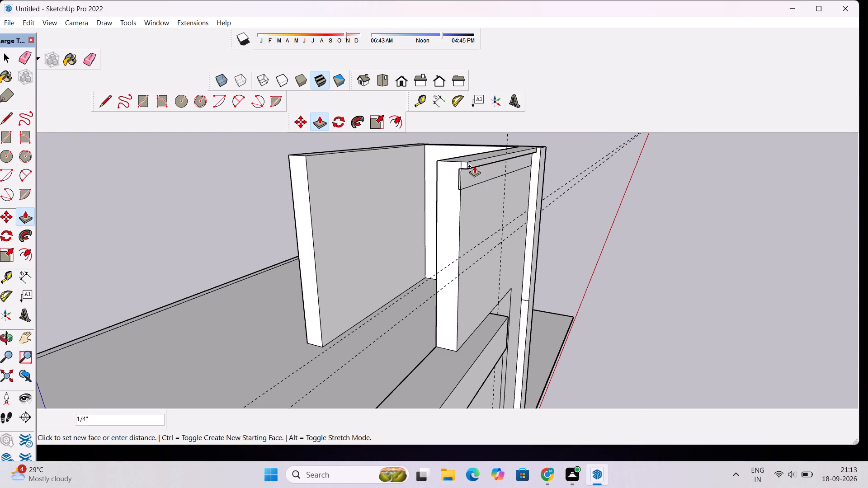
left_click(471, 162)
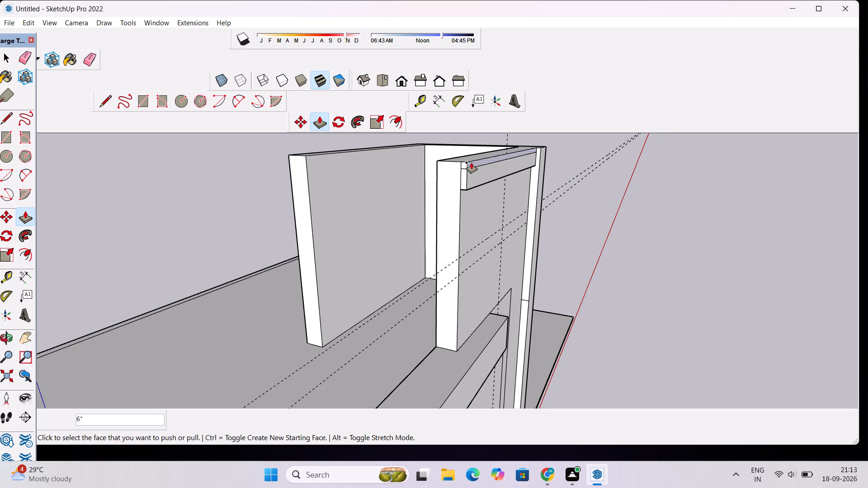
Draw a vertical line about 18' 2" long along the guide, from the inner frame line's top edge up to the projecting band's underside.
scroll(468, 154, "down", 1)
key("o")
left_click_drag(537, 198, 407, 208)
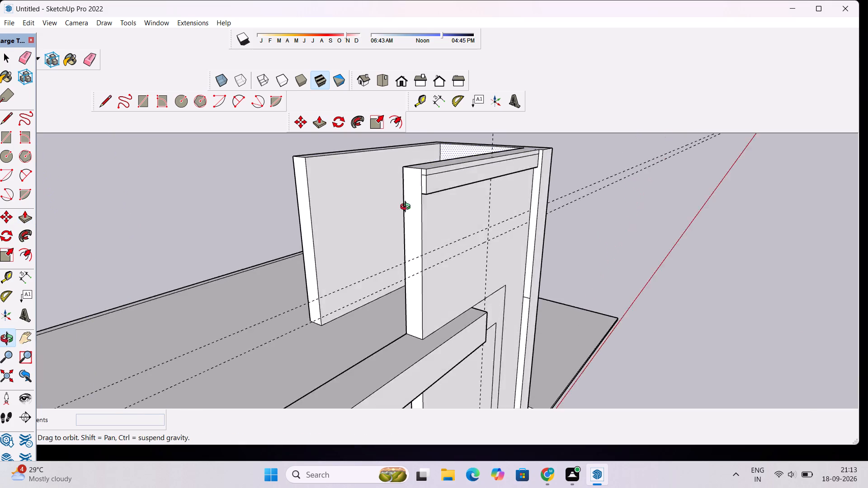
left_click_drag(407, 208, 378, 213)
left_click_drag(397, 224, 434, 218)
left_click_drag(436, 260, 410, 234)
scroll(410, 225, "down", 6)
left_click_drag(443, 270, 411, 279)
scroll(410, 279, "up", 3)
left_click_drag(408, 277, 404, 267, "shift")
key("l")
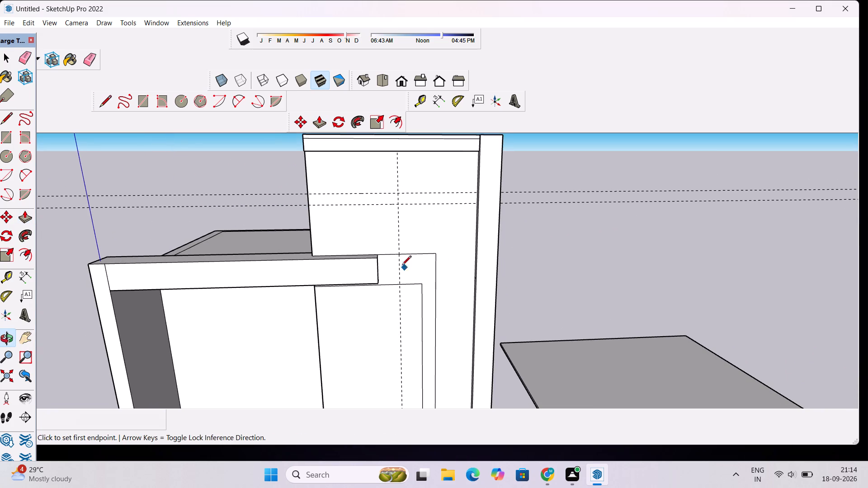
scroll(417, 272, "up", 4)
scroll(410, 298, "down", 5)
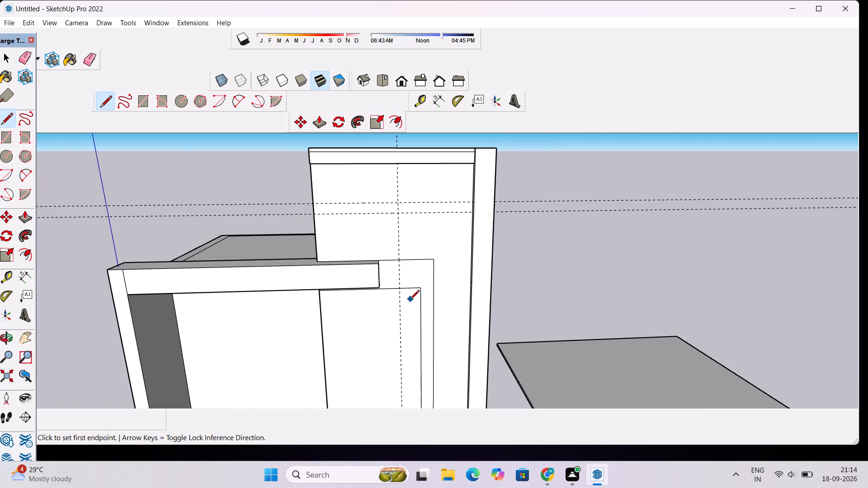
left_click(398, 289)
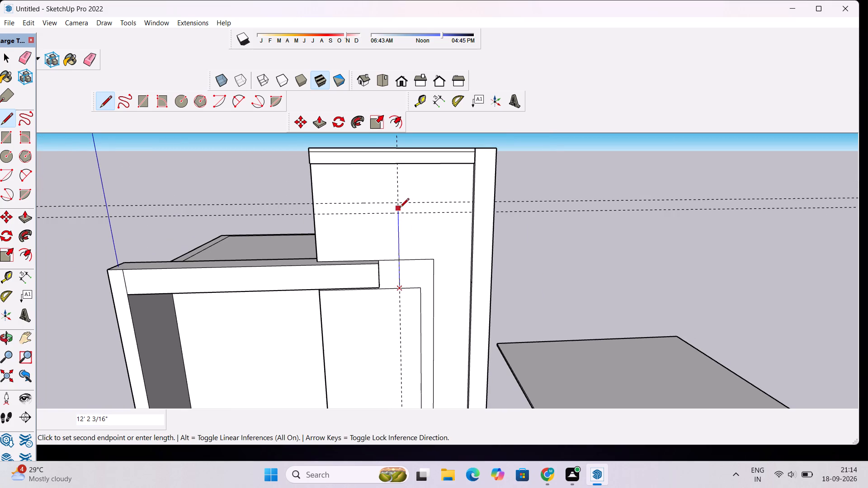
scroll(400, 208, "up", 6)
scroll(399, 208, "down", 9)
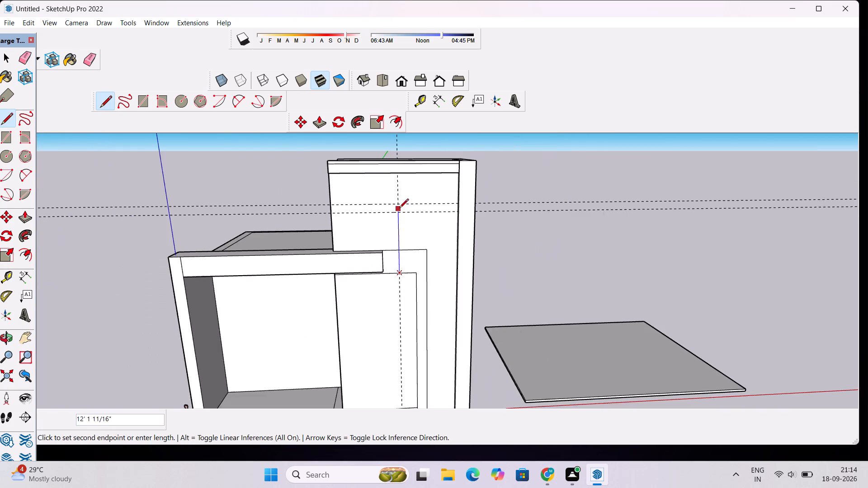
scroll(399, 190, "up", 9)
scroll(399, 189, "down", 2)
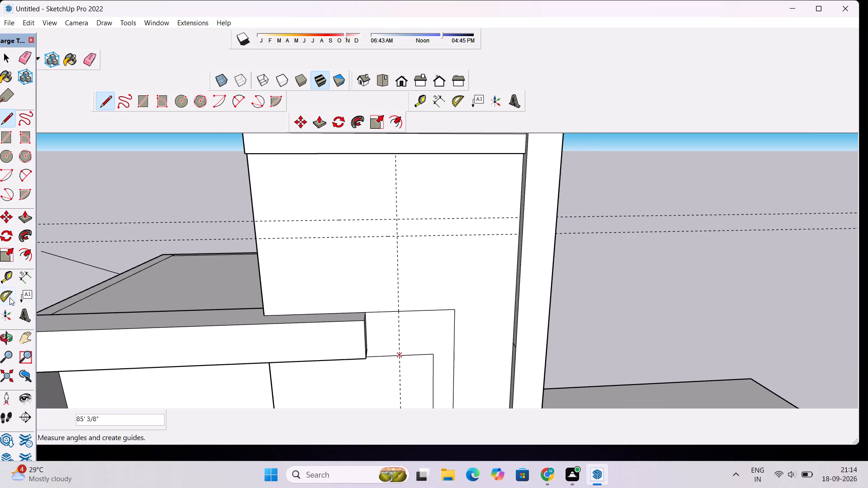
left_click(9, 339)
left_click_drag(228, 341, 231, 226)
scroll(277, 235, "down", 7)
left_click_drag(317, 291, 321, 252)
scroll(358, 174, "up", 10)
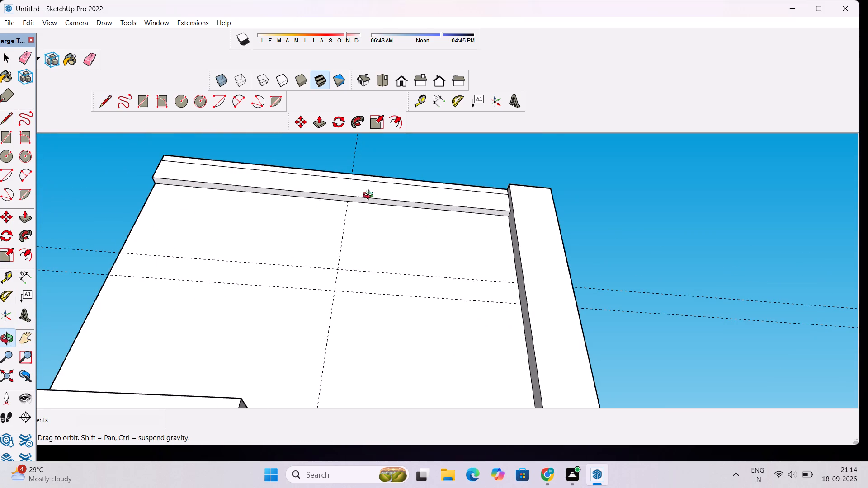
left_click(101, 106)
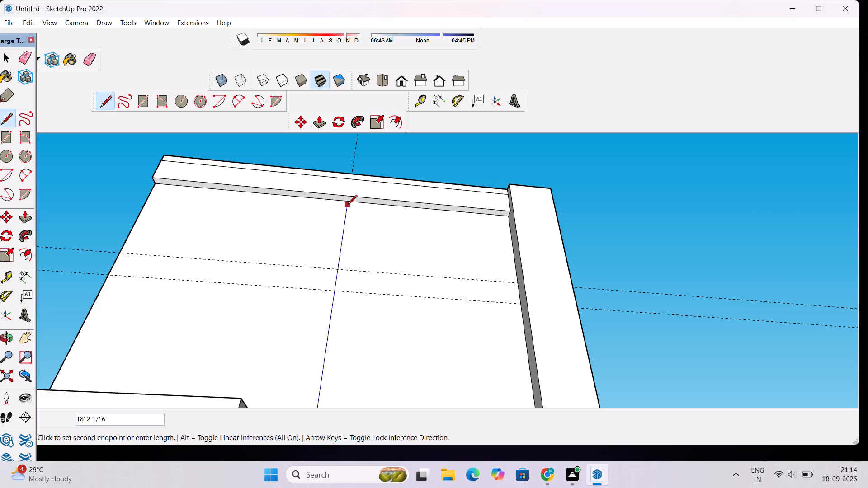
scroll(350, 203, "up", 4)
left_click(350, 203)
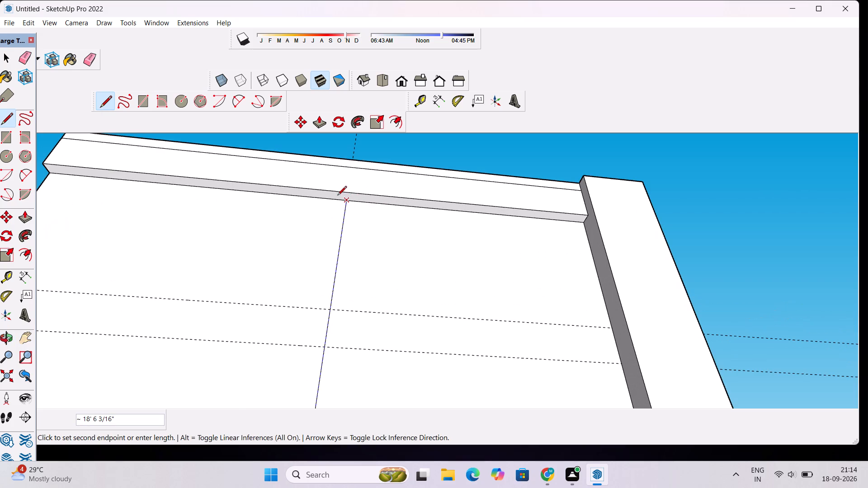
Draw two horizontal lines about 12' long along the two guides, between the taller block's outer façade edge and the vertical line.
scroll(153, 145, "down", 12)
scroll(183, 253, "down", 4)
scroll(103, 235, "up", 5)
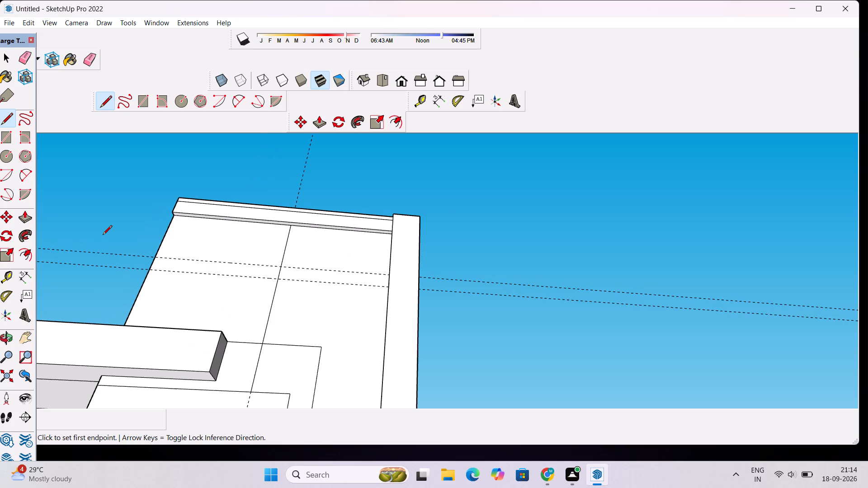
scroll(103, 235, "up", 5)
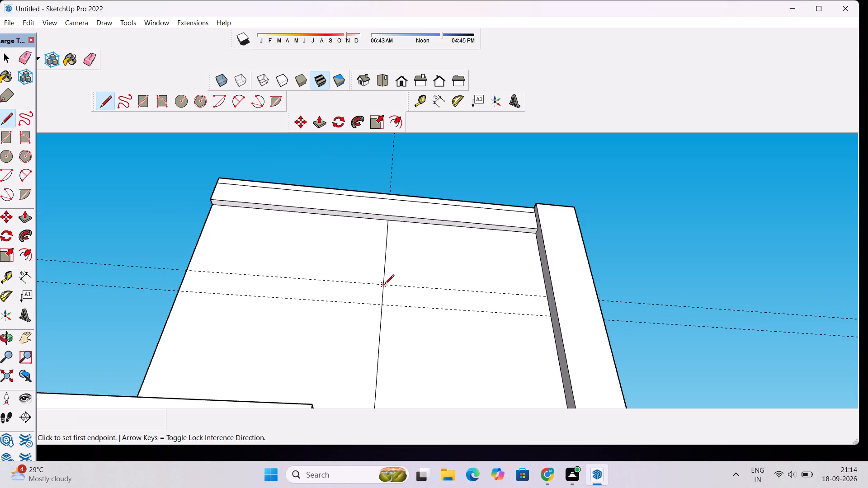
left_click(385, 285)
left_click(187, 269)
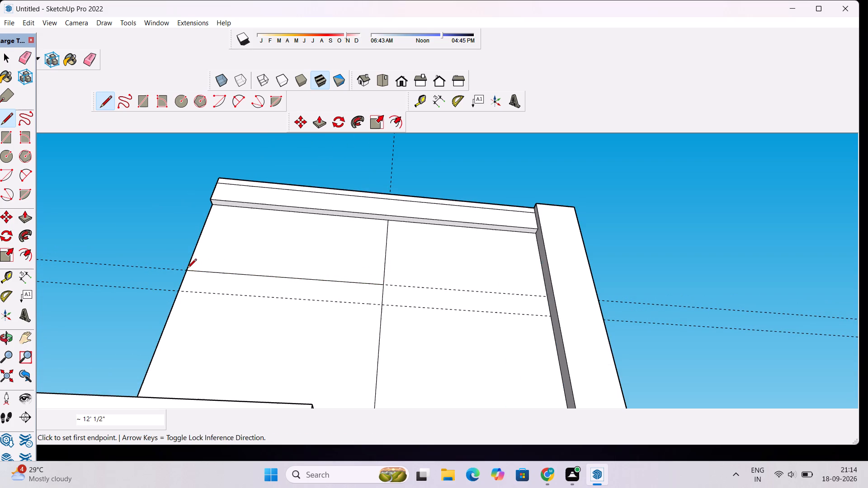
left_click(179, 291)
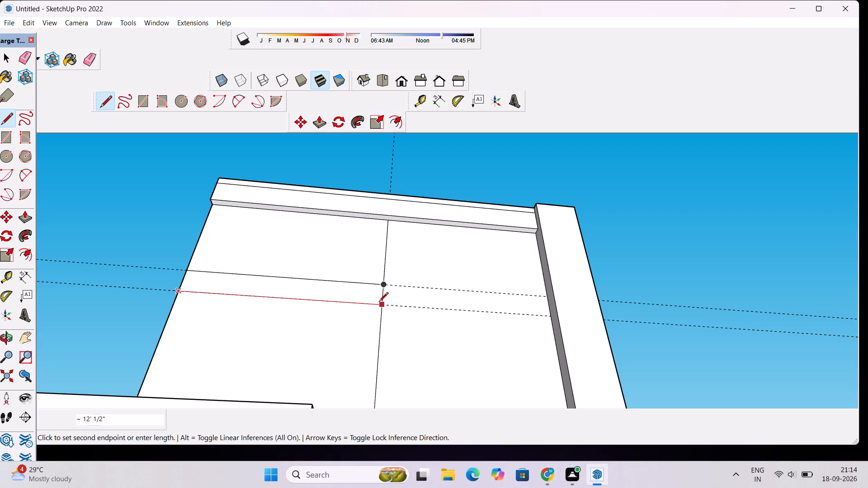
left_click(382, 306)
Erase the two horizontal guides and the vertical guide crossing the taller block's façade.
key("o")
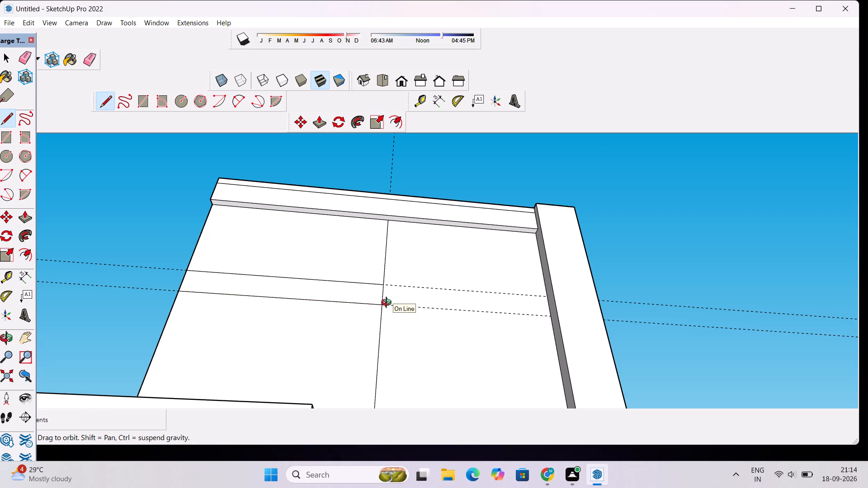
scroll(389, 303, "down", 6)
left_click_drag(389, 300, 374, 355)
scroll(374, 355, "down", 5)
left_click_drag(403, 314, 377, 421)
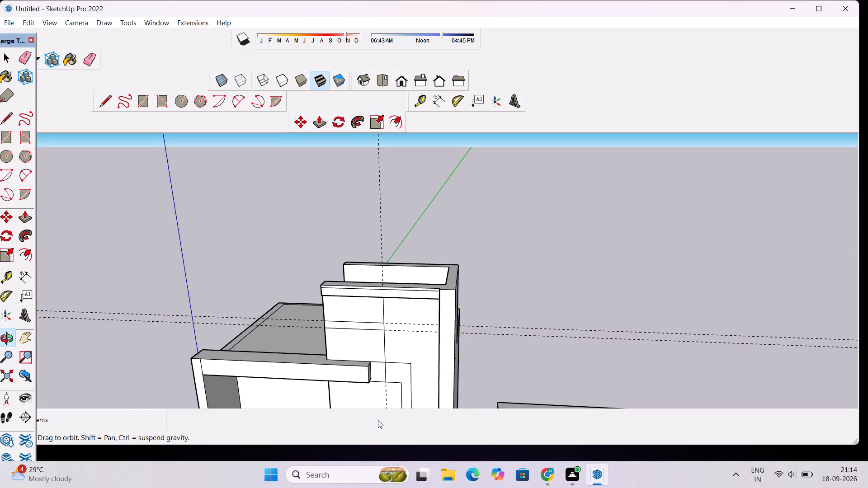
left_click_drag(377, 420, 404, 373)
left_click_drag(379, 387, 429, 347)
left_click_drag(412, 364, 409, 283, "shift")
scroll(409, 283, "down", 4)
left_click_drag(426, 288, 421, 334)
left_click_drag(417, 320, 445, 312, "shift")
key("e")
left_click_drag(130, 232, 136, 262)
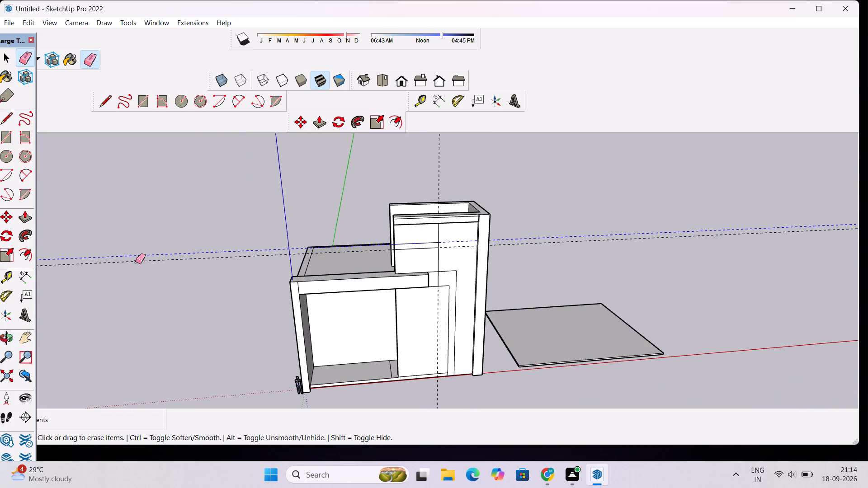
left_click_drag(136, 262, 136, 263)
scroll(136, 263, "down", 2)
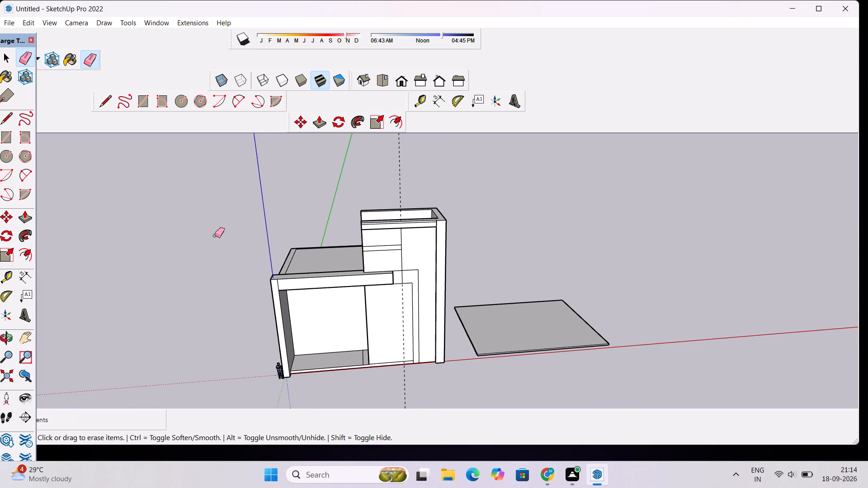
left_click_drag(401, 159, 396, 167)
Examine the whole building's front elevation with its new façade divisions.
scroll(348, 271, "up", 3)
key("o")
left_click_drag(405, 375, 370, 317)
scroll(370, 317, "down", 4)
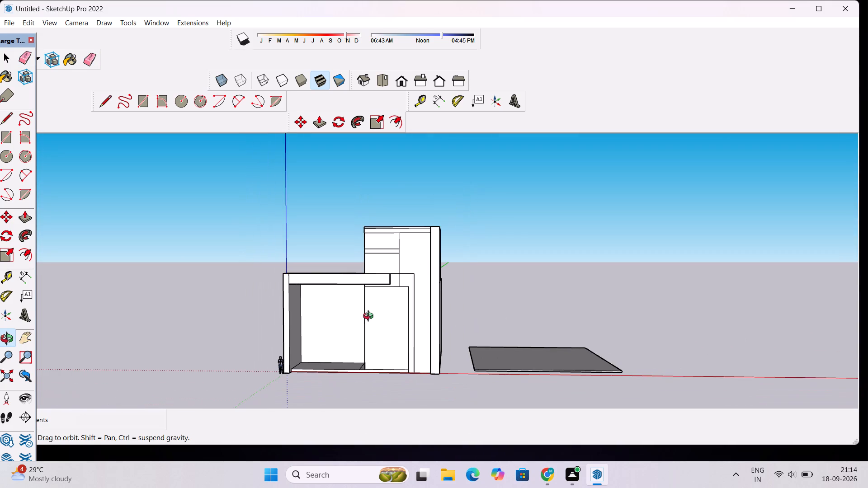
left_click_drag(373, 315, 373, 319)
left_click_drag(373, 319, 381, 335, "shift")
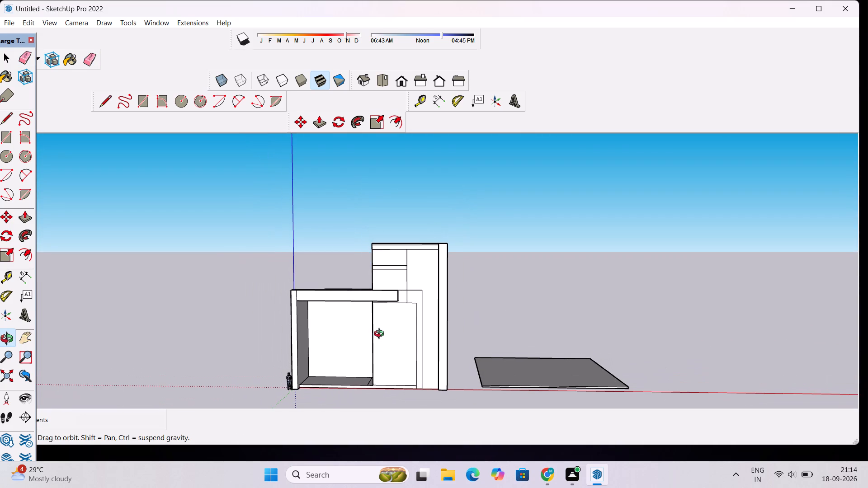
scroll(381, 335, "down", 3)
left_click(393, 345)
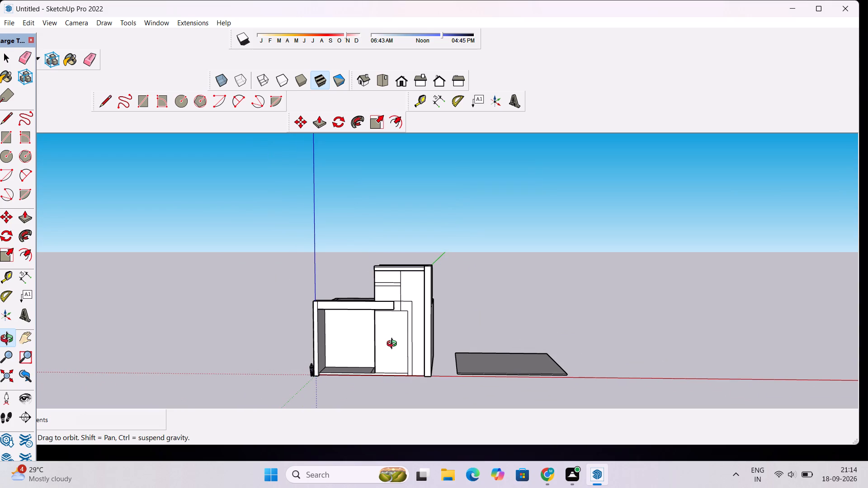
scroll(394, 345, "down", 2)
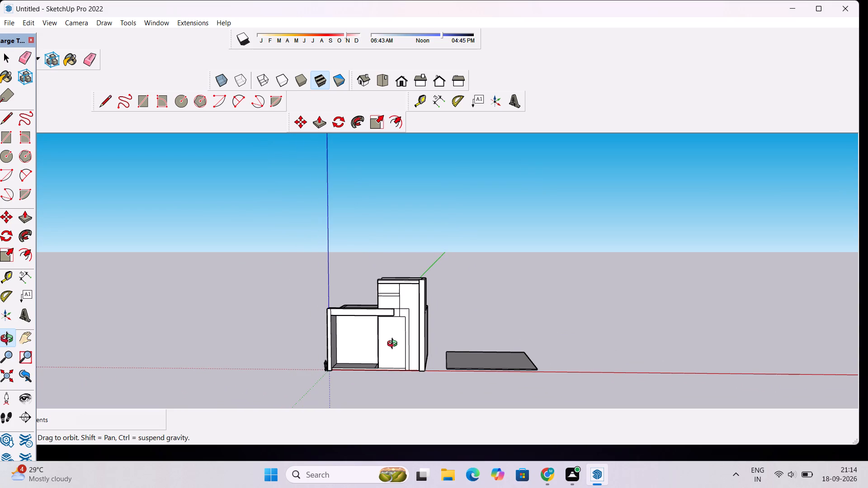
left_click_drag(395, 338, 428, 326, "shift")
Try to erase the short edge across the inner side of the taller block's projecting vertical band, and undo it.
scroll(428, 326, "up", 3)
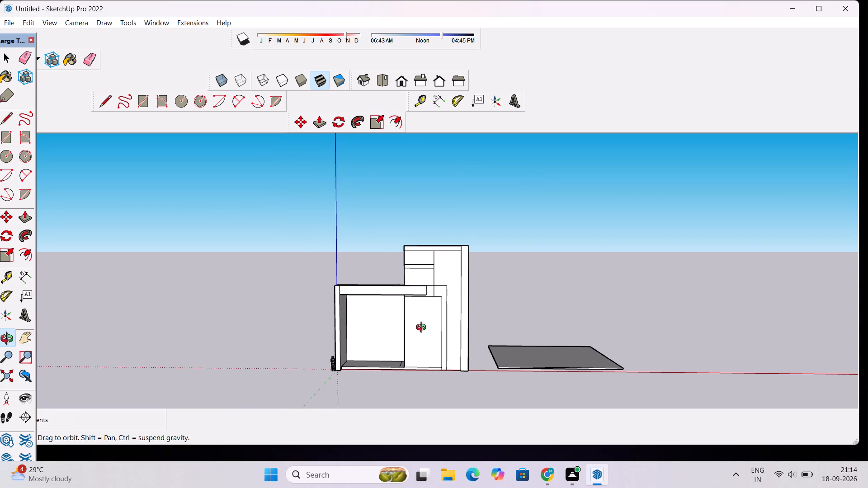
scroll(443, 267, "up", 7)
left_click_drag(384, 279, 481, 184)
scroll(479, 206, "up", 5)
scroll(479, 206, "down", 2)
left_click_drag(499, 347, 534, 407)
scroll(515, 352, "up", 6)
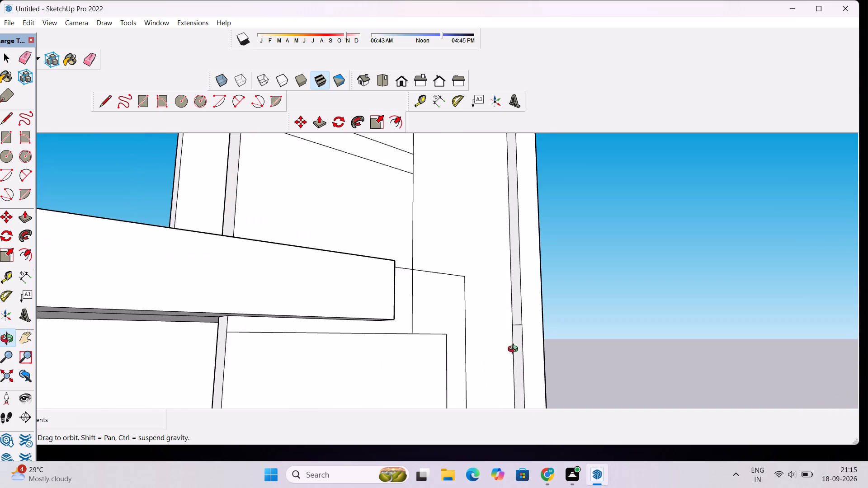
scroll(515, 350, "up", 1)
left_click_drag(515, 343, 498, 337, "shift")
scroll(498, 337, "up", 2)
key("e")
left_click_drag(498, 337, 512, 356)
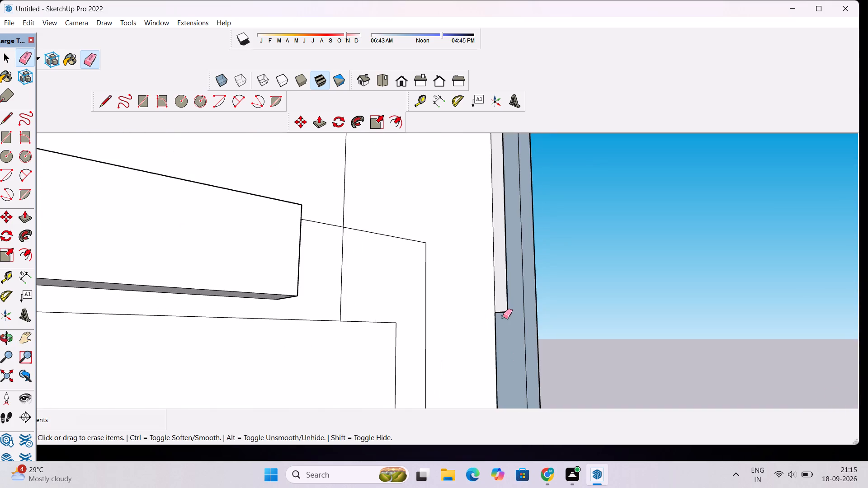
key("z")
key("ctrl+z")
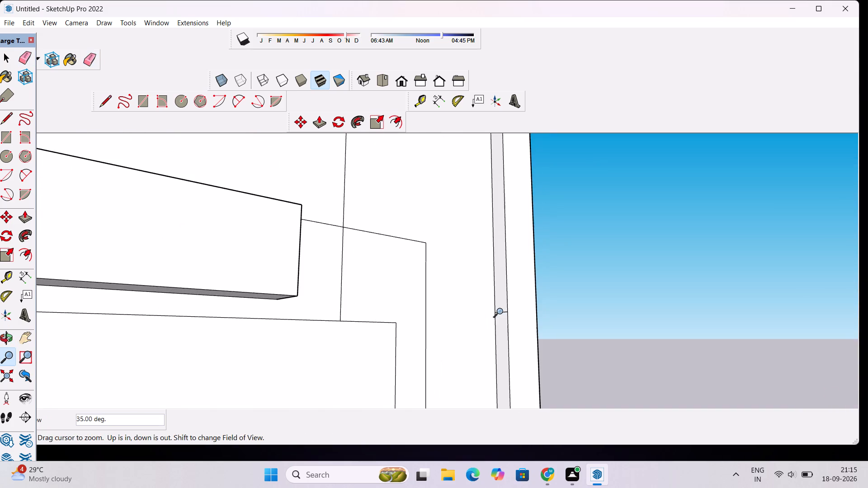
Erase only the short edge crossing the narrow inner side face of the taller block's projecting vertical band.
scroll(505, 300, "up", 3)
key("space")
type("e")
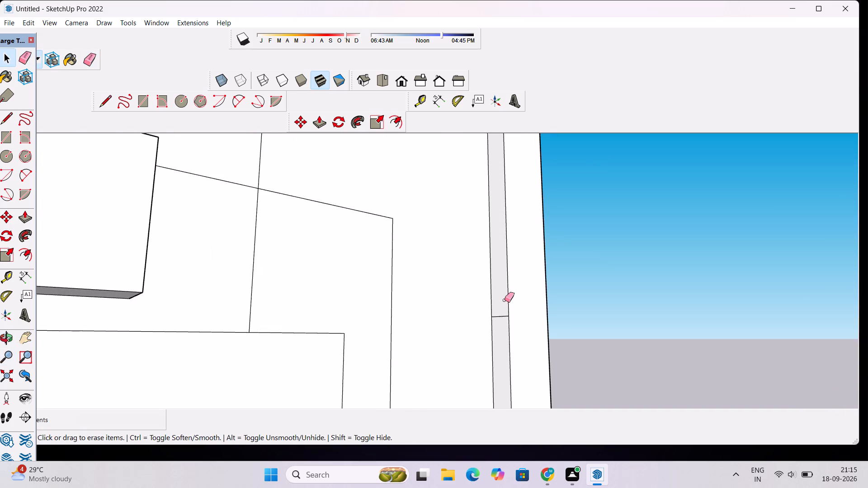
left_click_drag(502, 310, 501, 318)
Erase the piece of the vertical façade line that crosses the L-shaped frame strip beside the projecting beam.
scroll(493, 314, "down", 8)
key("o")
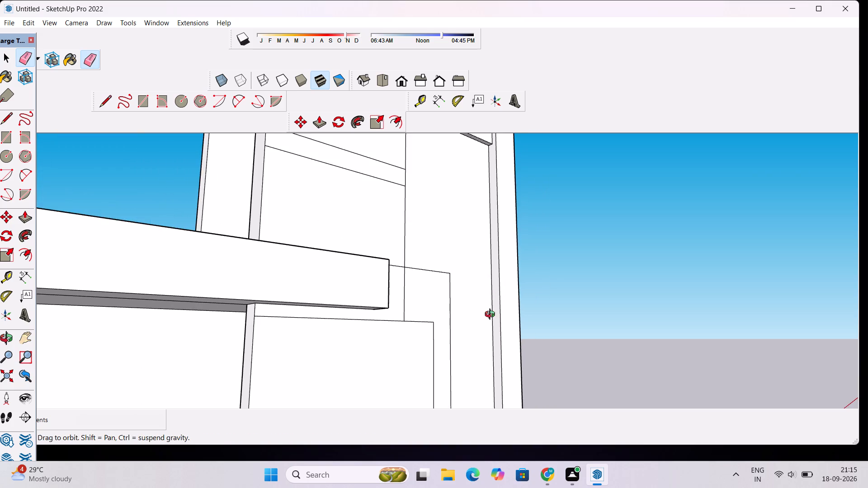
left_click_drag(496, 310, 461, 339)
scroll(458, 334, "down", 5)
left_click_drag(499, 333, 410, 341)
scroll(409, 341, "down", 2)
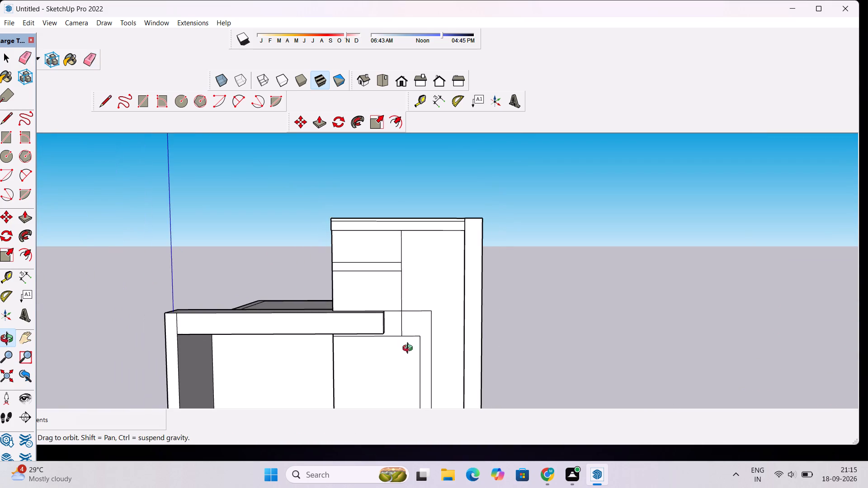
left_click_drag(412, 355, 422, 308, "shift")
scroll(422, 307, "up", 1)
left_click_drag(422, 307, 457, 324)
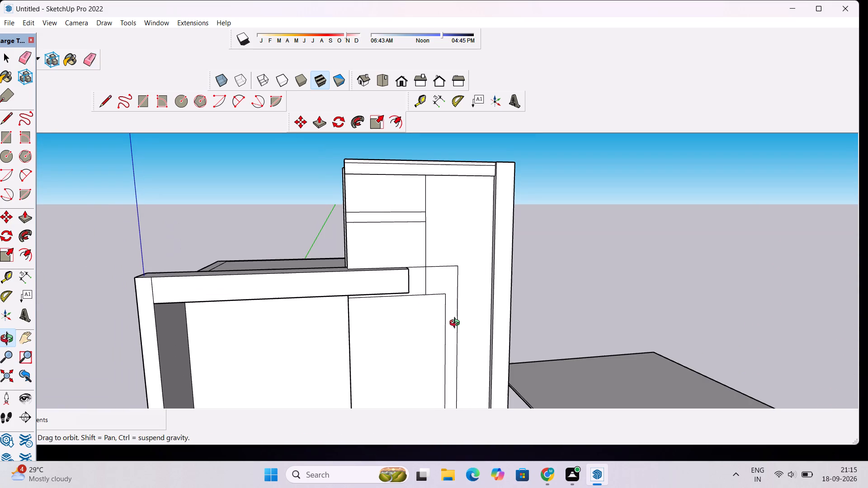
left_click_drag(454, 317, 425, 333, "shift")
scroll(415, 333, "up", 3)
left_click_drag(413, 311, 407, 328, "shift")
key("e")
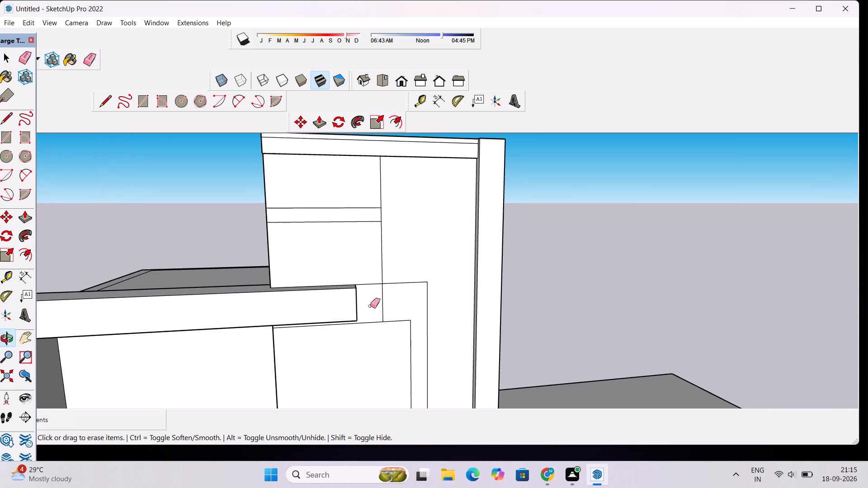
left_click_drag(384, 295, 382, 299)
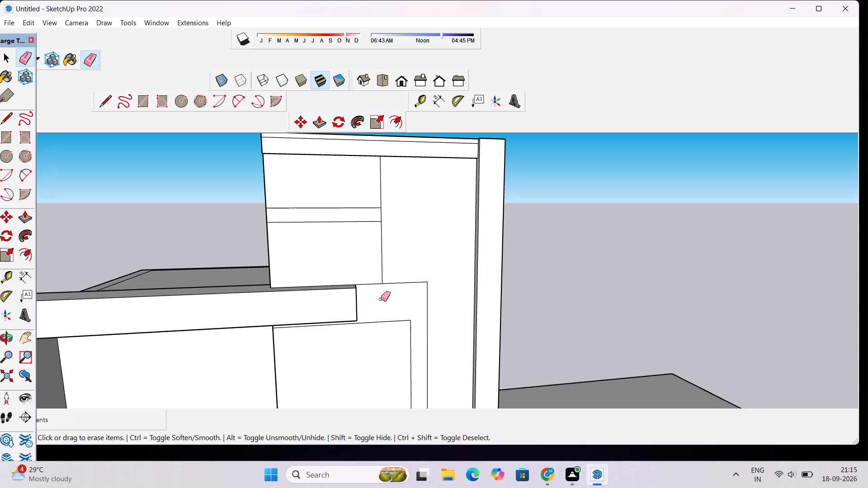
Examine the L-shaped frame strip and the beam's free end from below and from the front.
key("o")
scroll(381, 299, "down", 2)
left_click_drag(393, 318, 389, 323)
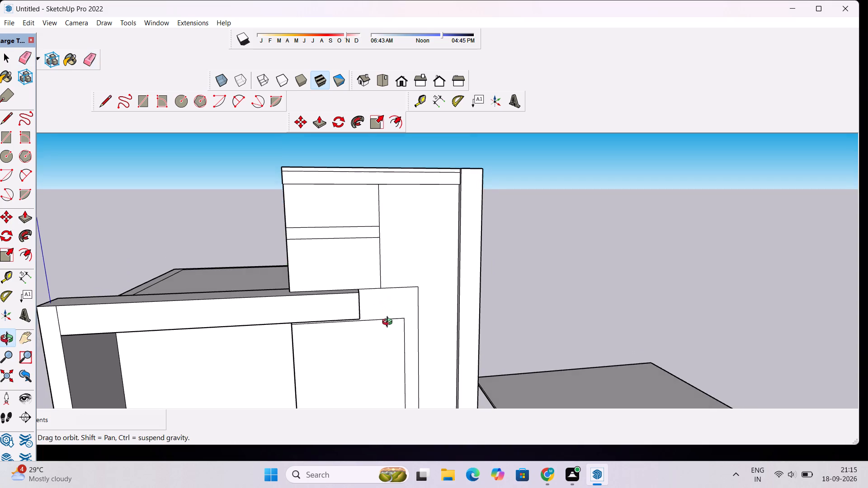
left_click_drag(374, 327, 390, 303)
scroll(392, 300, "down", 5)
left_click_drag(396, 206, 451, 130)
scroll(442, 197, "up", 3)
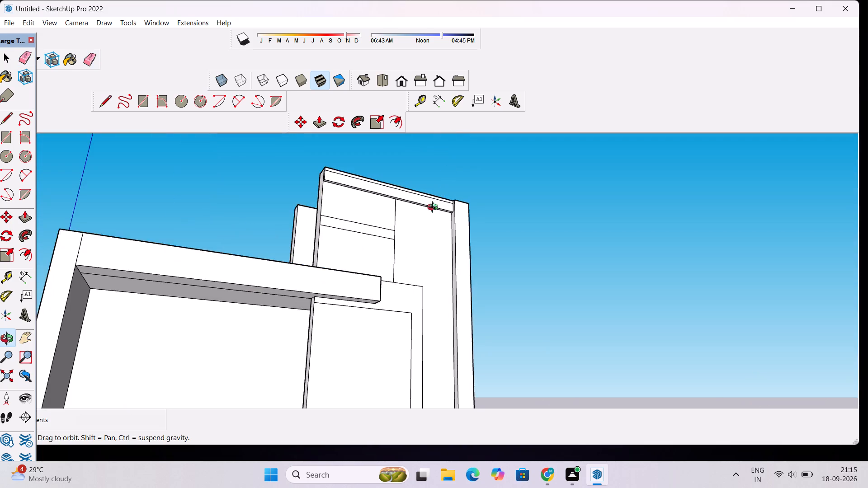
left_click_drag(430, 225, 431, 249)
left_click_drag(427, 278, 437, 216, "shift")
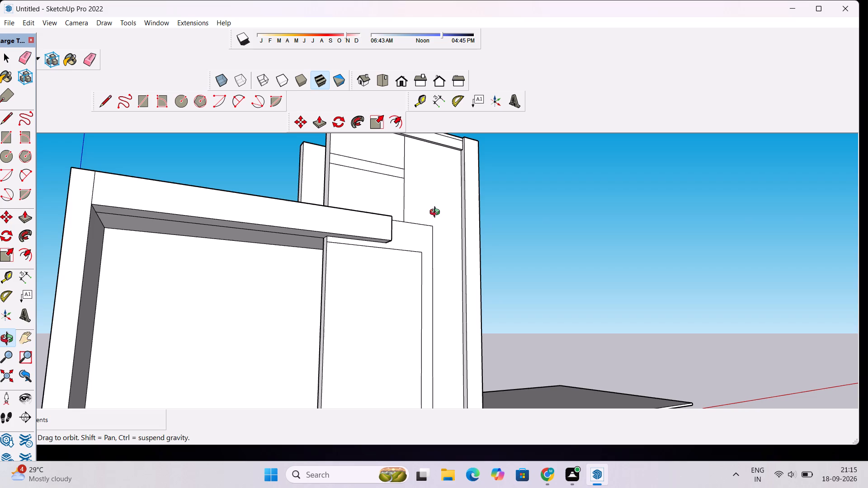
left_click_drag(433, 239, 422, 286)
left_click_drag(416, 304, 392, 212, "shift")
scroll(391, 210, "down", 4)
left_click_drag(410, 234, 382, 269)
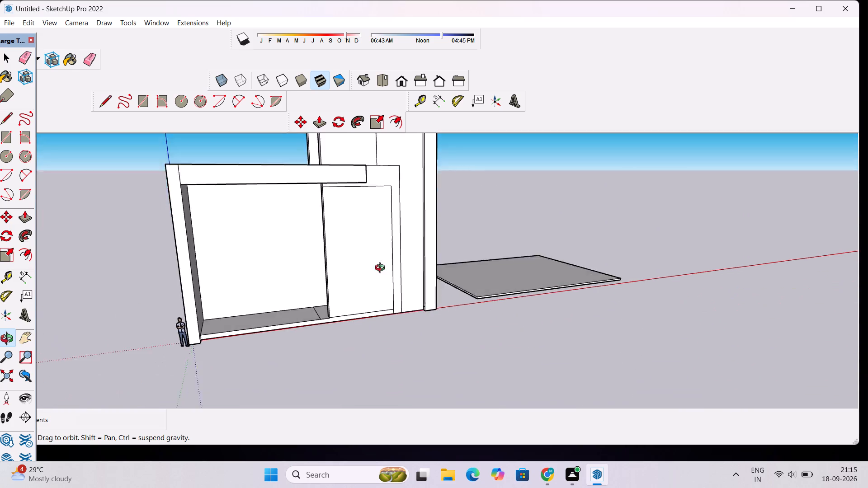
Draw a short vertical line across the floor slab's front edge, continuing the wall corner down to the slab's bottom edge.
left_click_drag(382, 269, 375, 278)
scroll(373, 275, "up", 3)
left_click_drag(392, 254, 376, 255)
left_click_drag(375, 254, 375, 266, "shift")
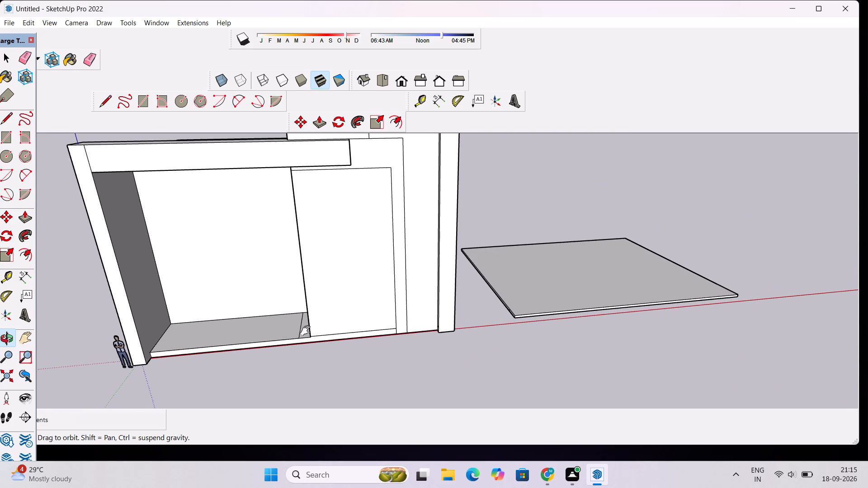
scroll(301, 372, "up", 20, "shift")
scroll(301, 372, "up", 2, "shift")
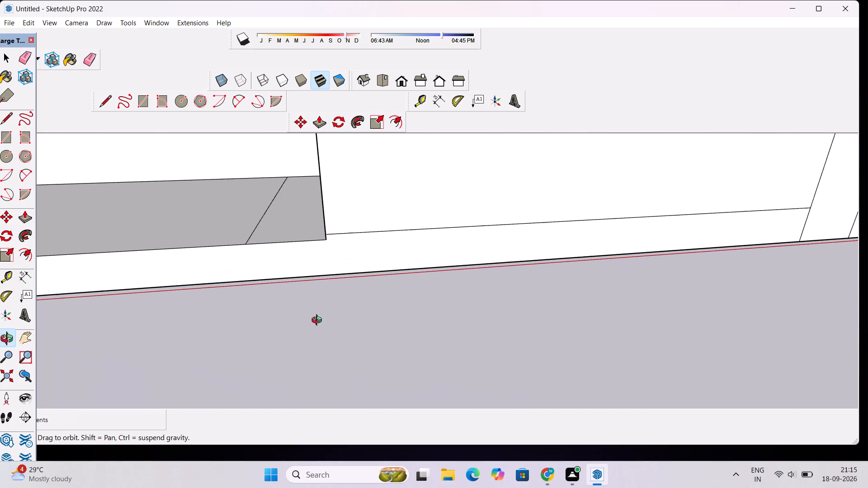
scroll(319, 321, "up", 1, "shift")
key("l")
scroll(322, 252, "up", 4)
left_click(326, 223)
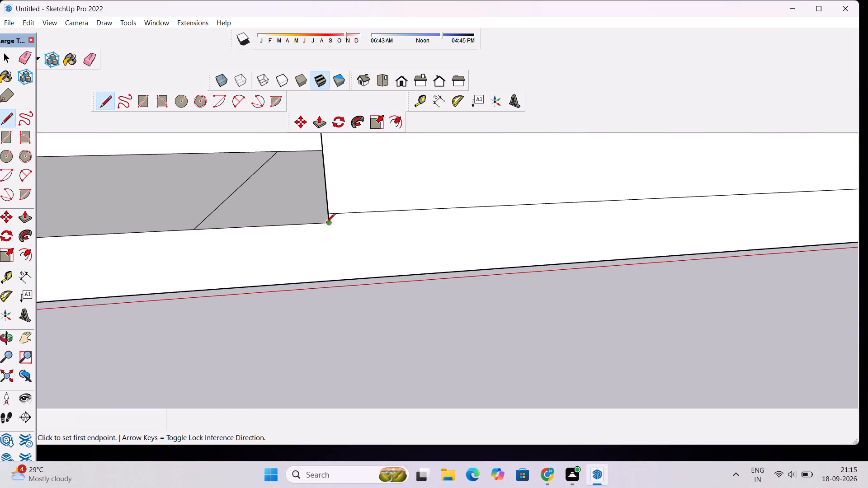
left_click(334, 281)
scroll(297, 291, "down", 6)
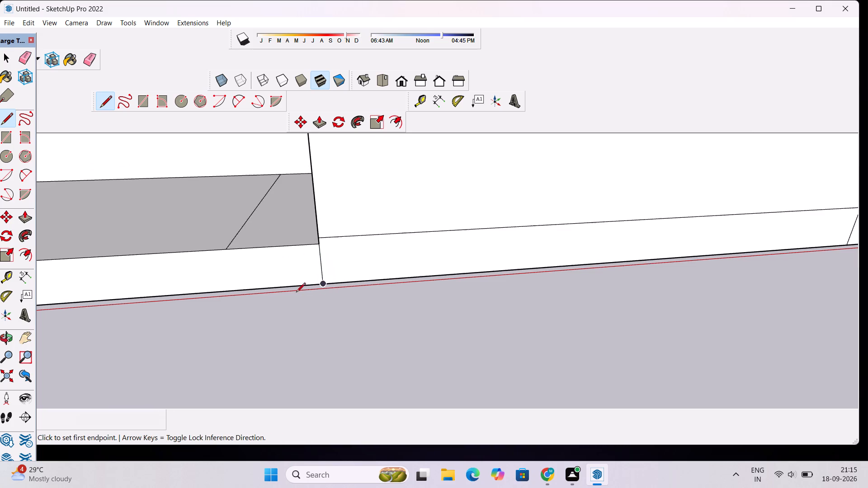
scroll(296, 293, "down", 13)
key("space")
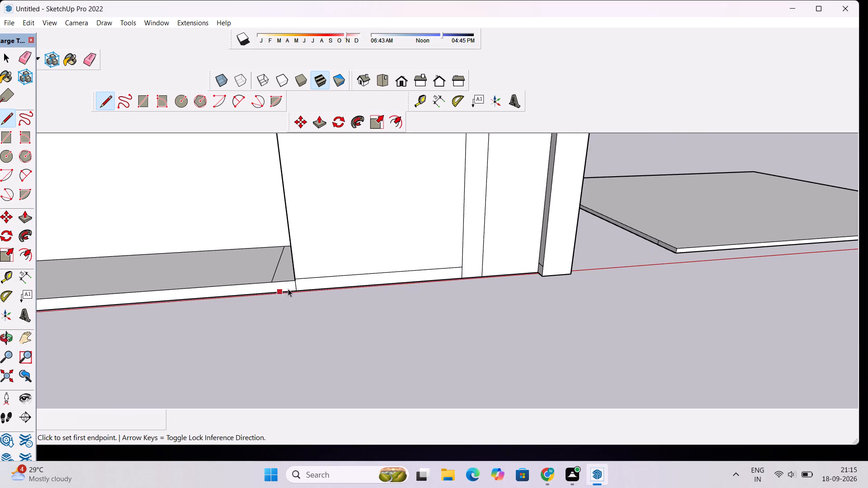
Push/Pull the L-shaped frame strip beside the beam's free end outward by 0.2".
key("o")
scroll(330, 294, "down", 3)
left_click_drag(336, 277, 316, 325, "shift")
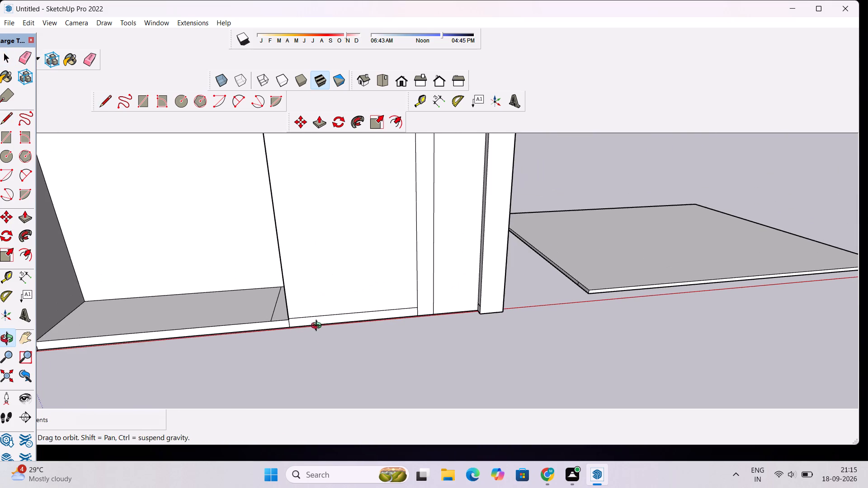
left_click_drag(325, 339, 286, 327)
left_click_drag(320, 302, 324, 354, "shift")
scroll(324, 347, "down", 6, "shift")
left_click_drag(334, 324, 344, 279)
left_click_drag(344, 278, 350, 291, "shift")
left_click_drag(352, 298, 359, 308)
scroll(359, 308, "up", 2)
key("p")
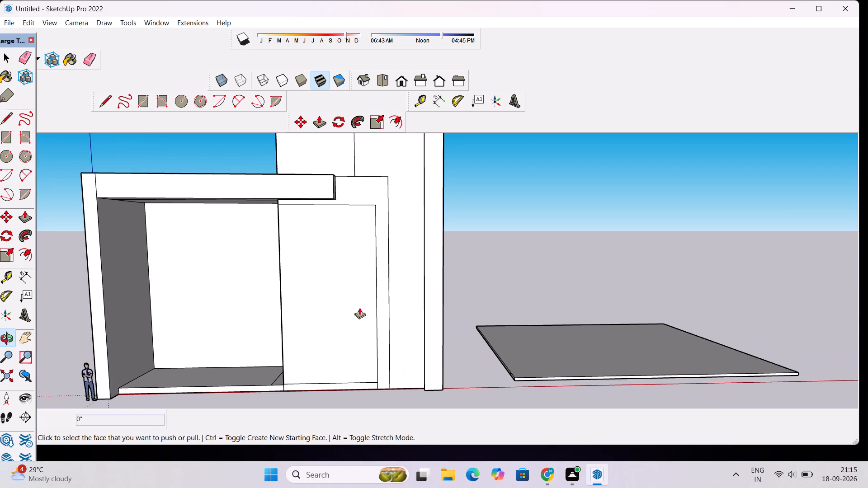
left_click(384, 281)
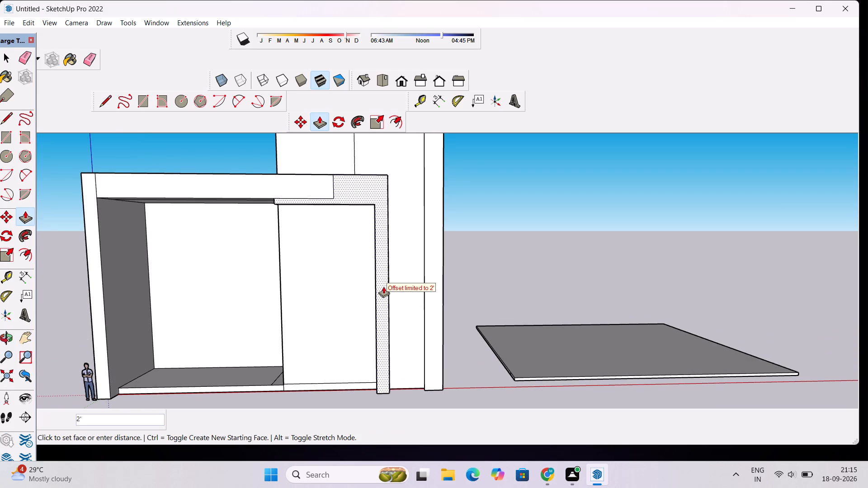
scroll(383, 286, "up", 4)
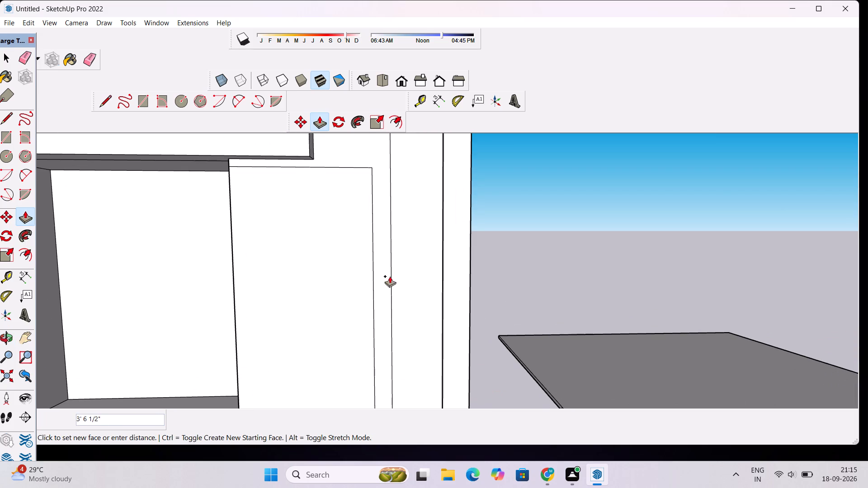
scroll(390, 276, "up", 2)
scroll(390, 278, "down", 3)
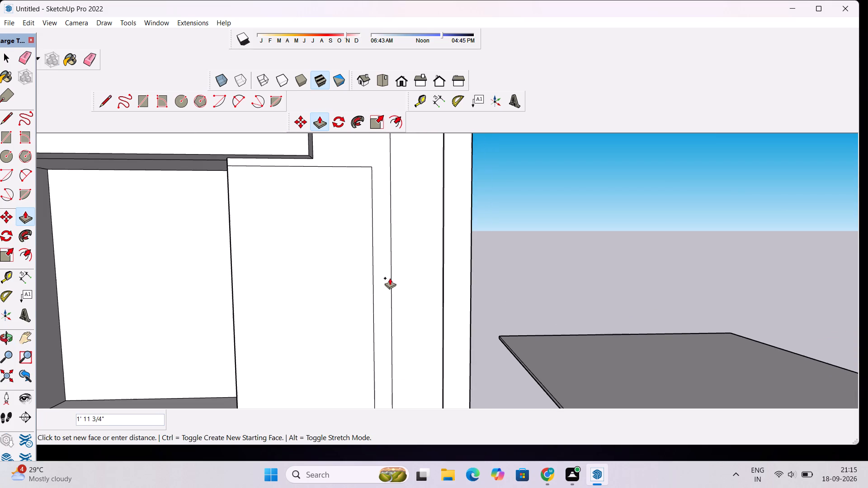
type("0.2\"")
key("Return")
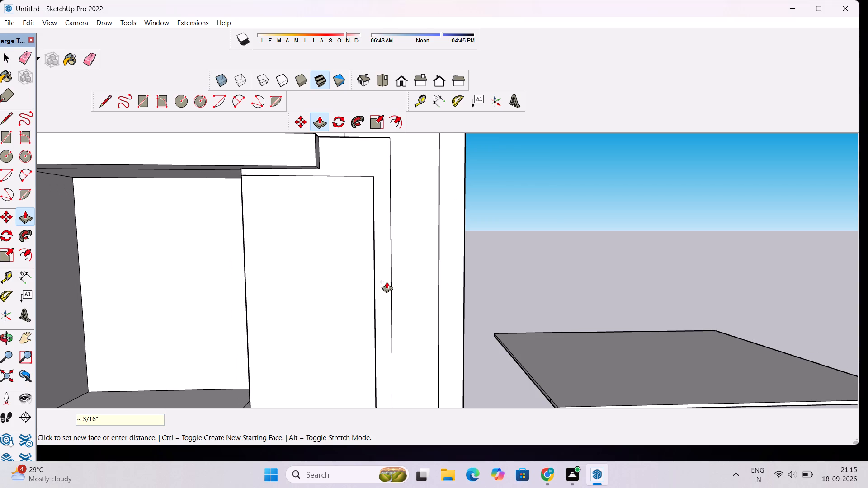
Push/Pull the front face of the L-shaped frame strip outward by another 3".
key("o")
left_click_drag(423, 277, 341, 360)
scroll(307, 253, "up", 4)
left_click_drag(334, 202, 335, 259)
scroll(328, 238, "up", 20)
scroll(328, 238, "up", 3)
scroll(337, 208, "down", 5)
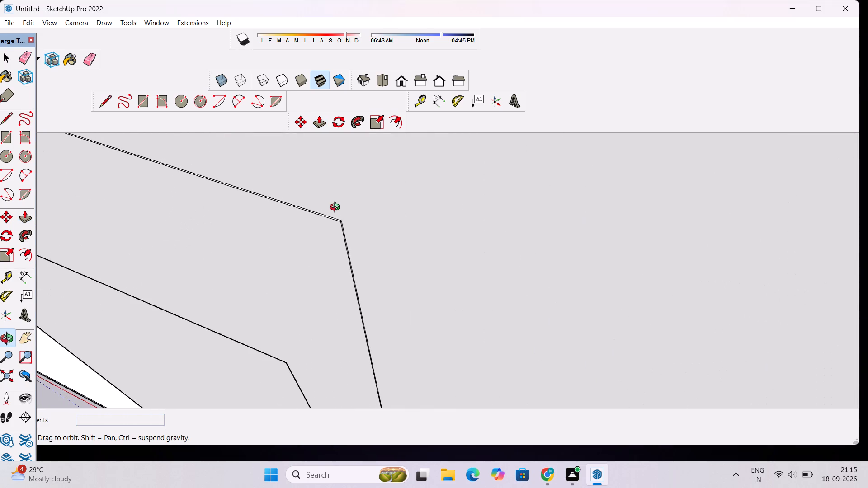
key("space")
left_click(332, 256)
key("p")
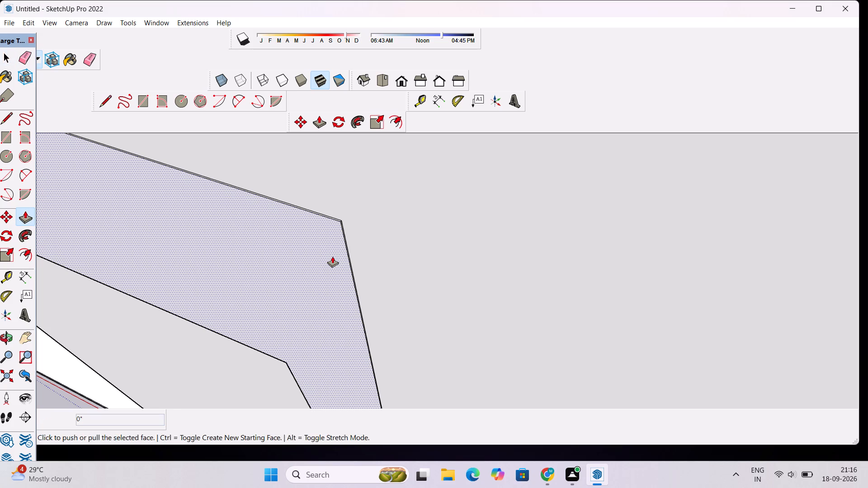
left_click(332, 256)
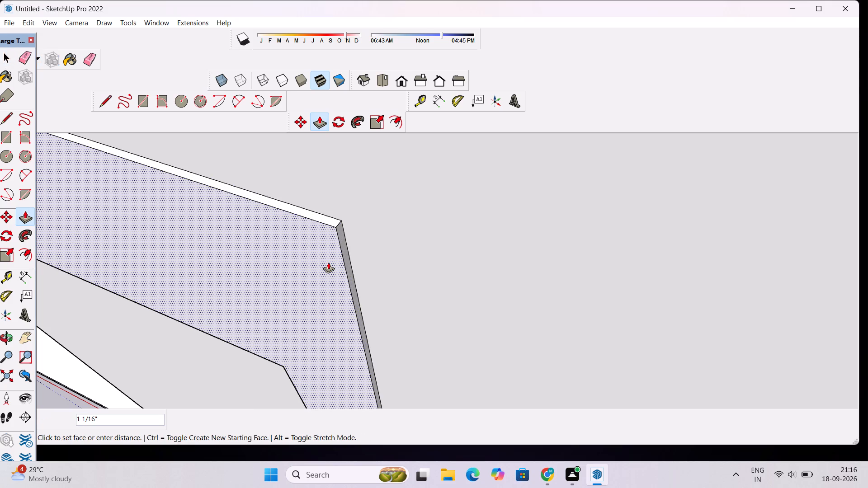
type("3\"")
key("Return")
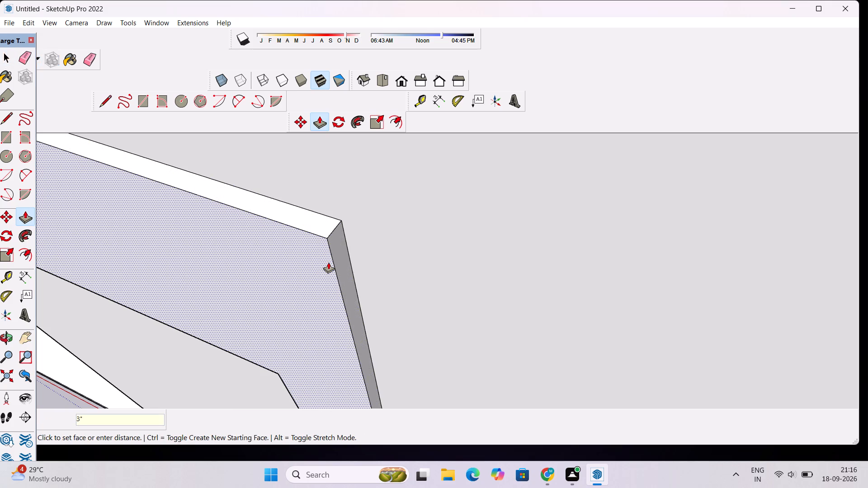
Examine the projecting L-shaped frame strip and the beam's free end from above and from the front.
scroll(339, 258, "down", 11)
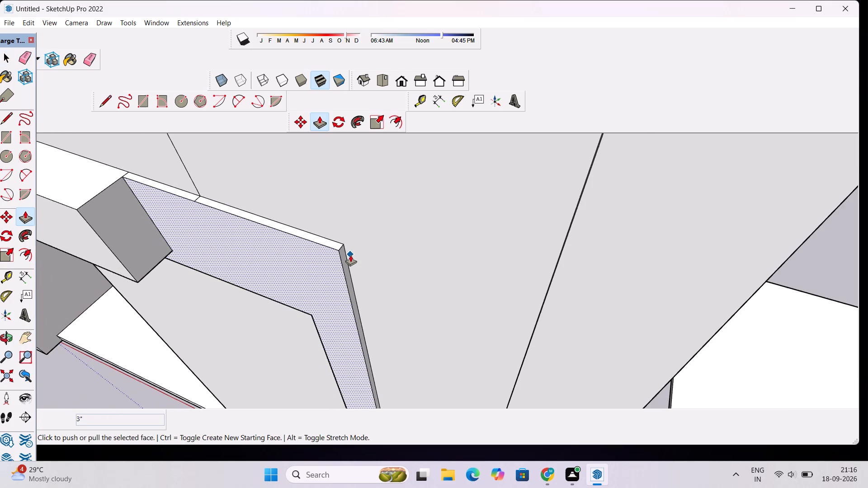
key("o")
left_click_drag(233, 264, 326, 187)
scroll(337, 183, "down", 11)
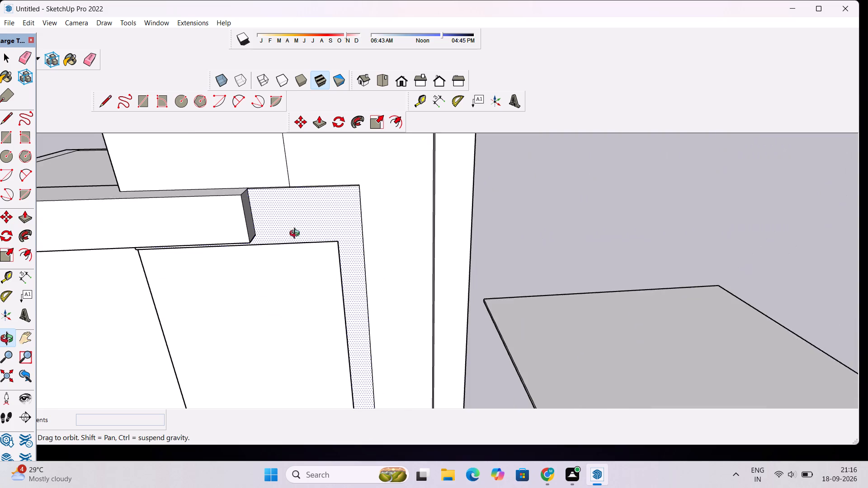
left_click_drag(317, 224, 333, 202)
scroll(336, 197, "down", 3)
scroll(336, 197, "up", 1)
left_click_drag(336, 197, 339, 217, "shift")
scroll(339, 217, "down", 5)
left_click_drag(366, 232, 370, 210)
left_click_drag(370, 210, 362, 228, "shift")
scroll(361, 229, "down", 5)
scroll(359, 271, "down", 2)
left_click_drag(355, 303, 355, 236, "shift")
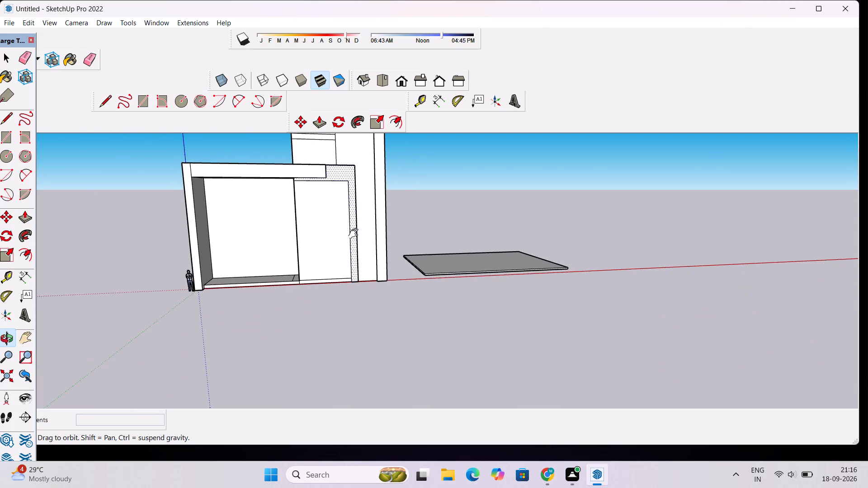
Erase the two short edges crossing the inner side face of the L-shaped frame strip near its foot.
scroll(338, 302, "up", 18)
left_click_drag(377, 267, 420, 266)
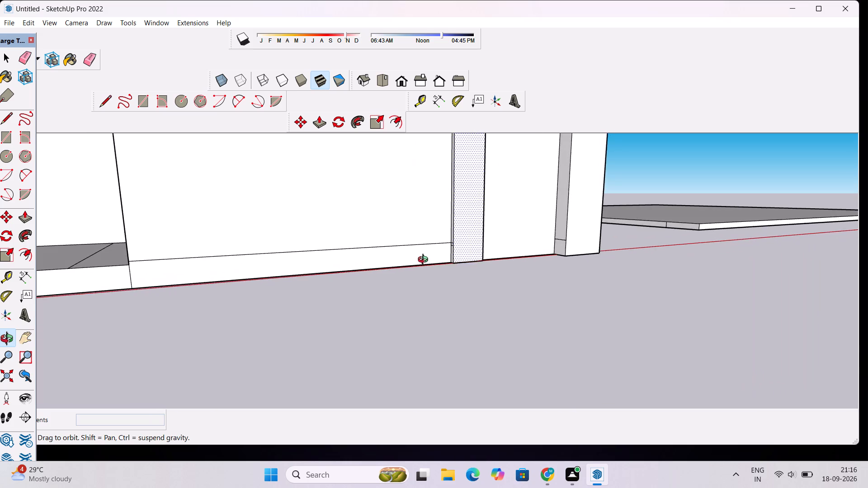
left_click_drag(425, 261, 386, 288, "shift")
scroll(383, 288, "up", 7, "shift")
left_click_drag(421, 264, 409, 284)
scroll(409, 284, "up", 3)
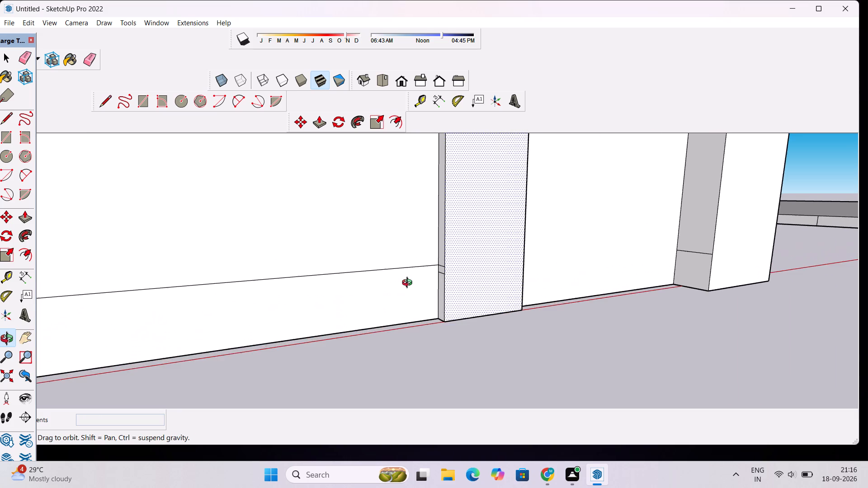
left_click_drag(426, 287, 479, 277)
key("e")
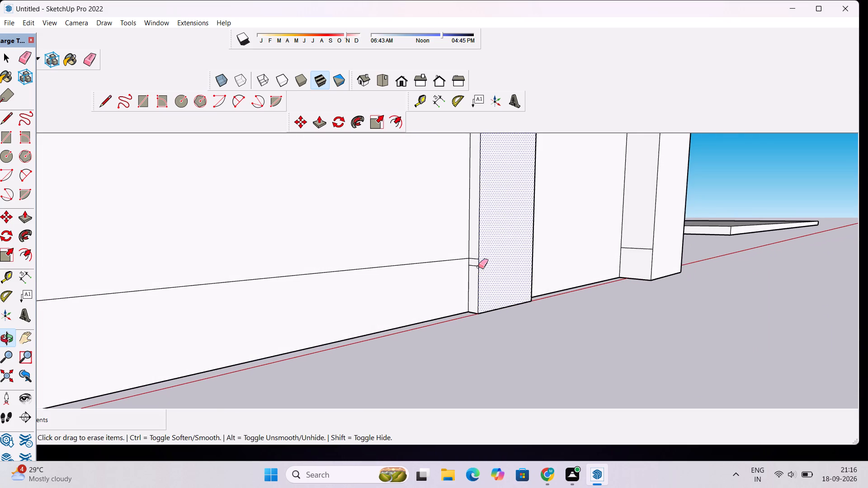
scroll(478, 266, "up", 11)
left_click_drag(466, 253, 466, 259)
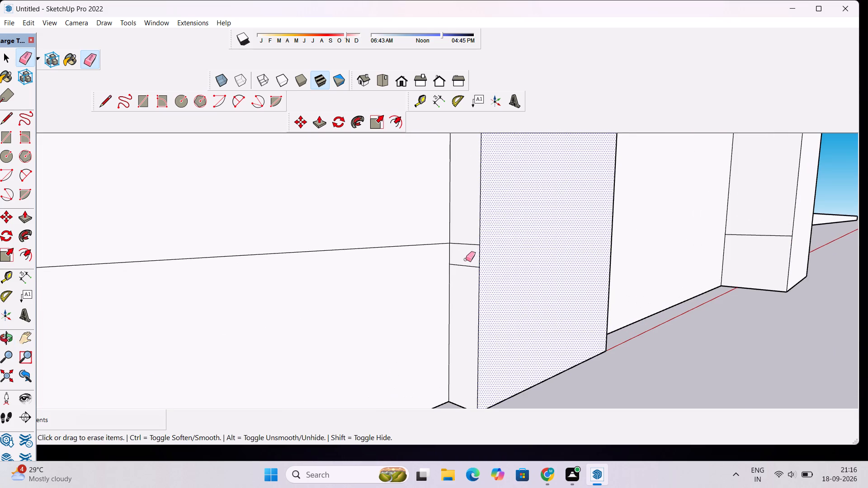
left_click_drag(466, 259, 466, 266)
left_click(463, 243)
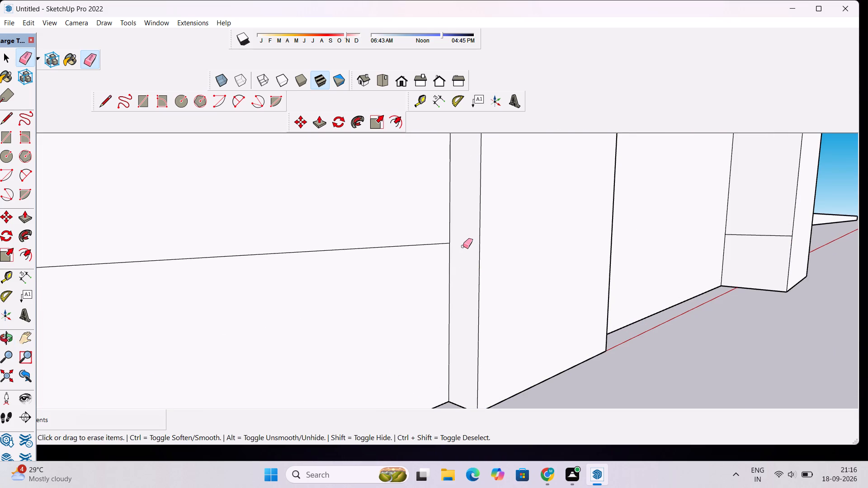
Push/Pull the low base strip beneath the wall panel outward, flush with the L-shaped frame strip's front face.
key("space")
type("op")
scroll(411, 272, "down", 3)
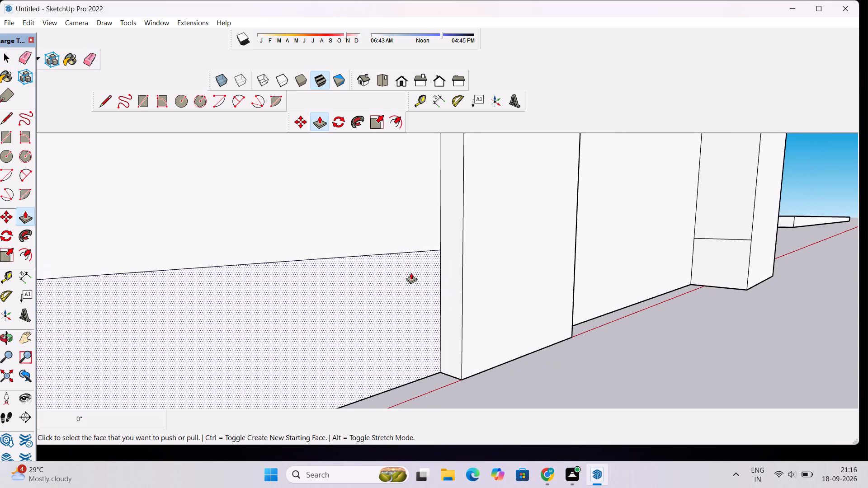
left_click(410, 272)
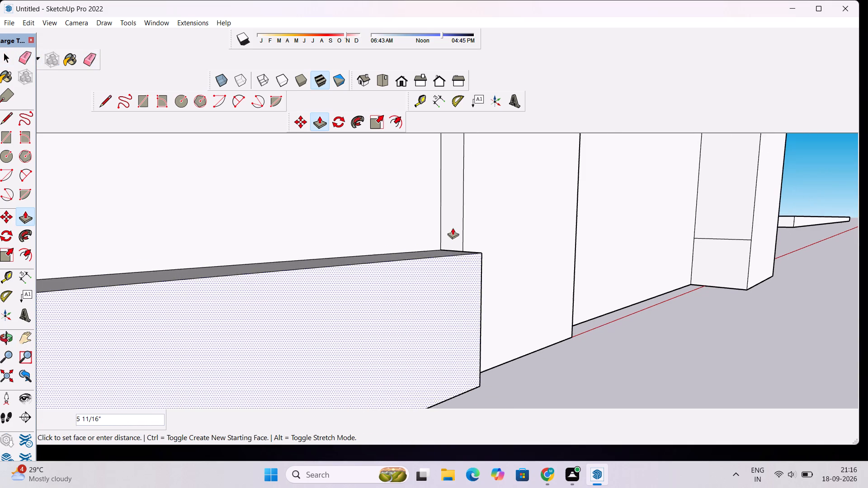
left_click(466, 218)
Draw a short vertical line at the projecting base strip's open end, from the slab corner up to the wall panel's bottom corner.
key("o")
scroll(466, 218, "down", 6)
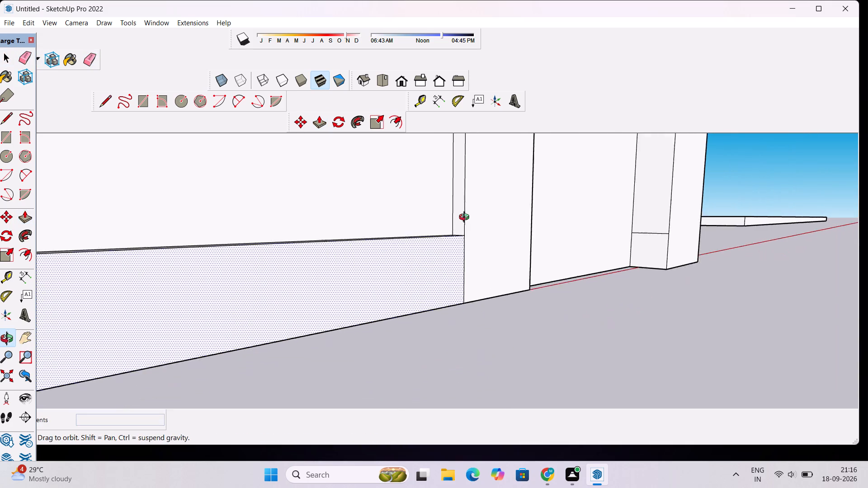
scroll(466, 218, "down", 14)
left_click_drag(245, 273, 334, 273)
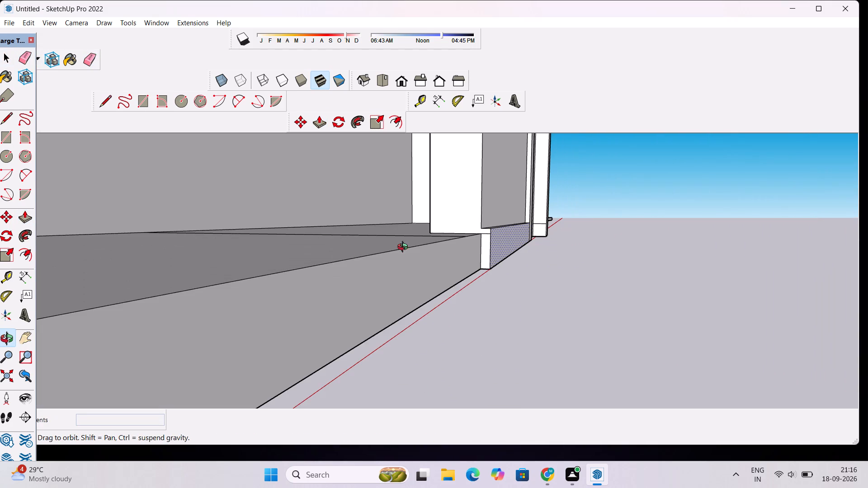
left_click_drag(426, 246, 398, 259)
scroll(495, 230, "up", 5)
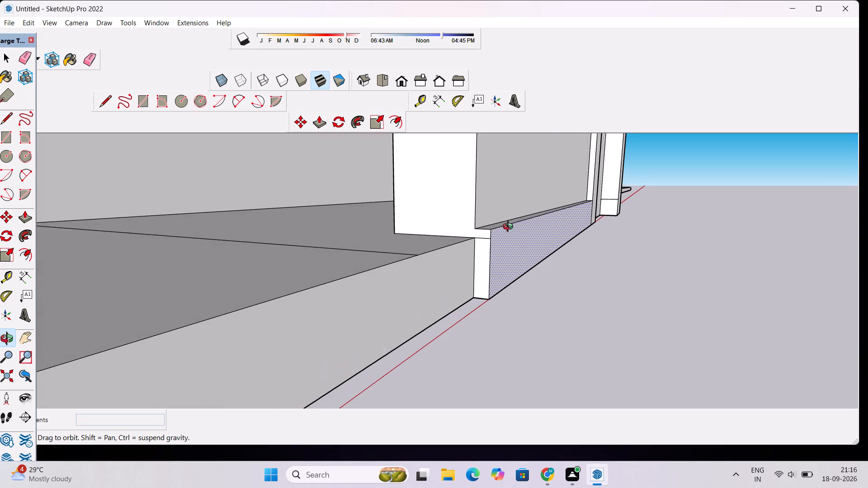
left_click_drag(514, 228, 471, 238, "shift")
scroll(441, 239, "up", 9, "shift")
left_click_drag(444, 239, 406, 247, "shift")
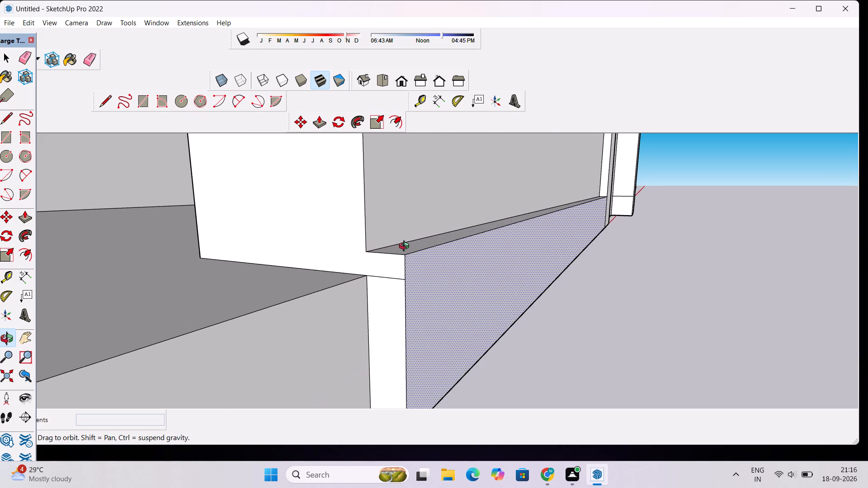
key("l")
scroll(371, 267, "up", 5)
left_click(351, 283)
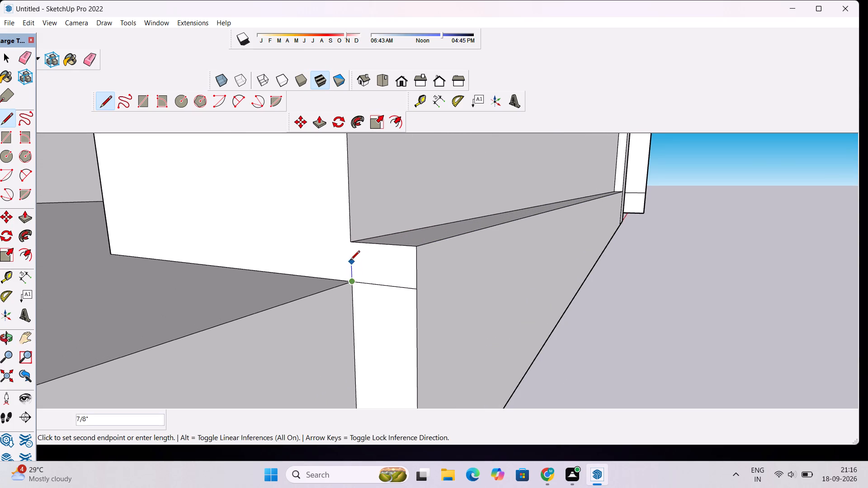
left_click(351, 244)
Erase the short horizontal edge crossing the end face of the projecting base strip.
key("e")
left_click_drag(382, 281, 386, 291)
Examine the projecting base strip and the L-shaped frame along the façade, up close and in full front view.
key("o")
left_click_drag(448, 281, 330, 287)
scroll(330, 287, "down", 3)
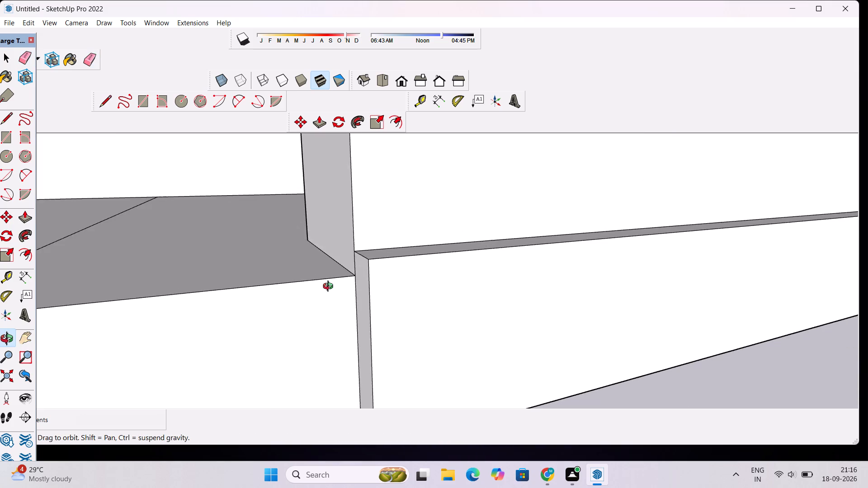
scroll(330, 287, "down", 13)
left_click_drag(448, 274, 356, 281, "shift")
scroll(354, 281, "down", 5)
left_click_drag(639, 231, 591, 254, "shift")
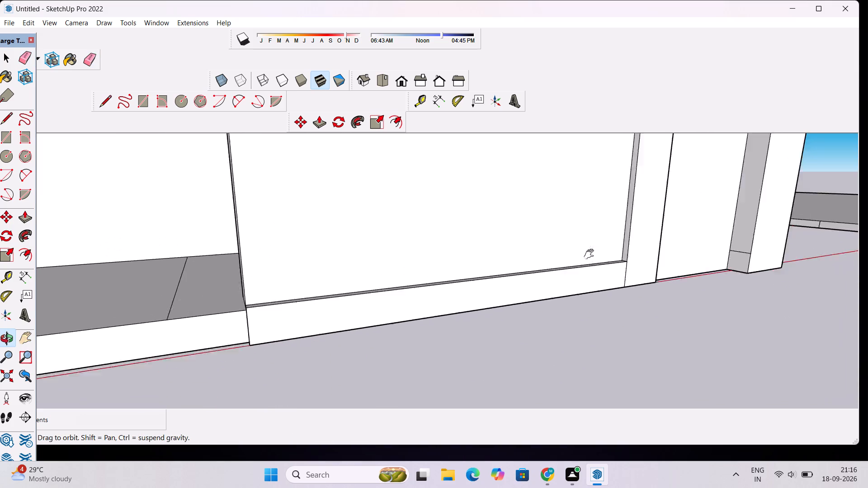
left_click_drag(591, 254, 496, 269, "shift")
scroll(496, 269, "down", 3)
left_click_drag(497, 279, 460, 262)
left_click_drag(459, 261, 462, 275, "shift")
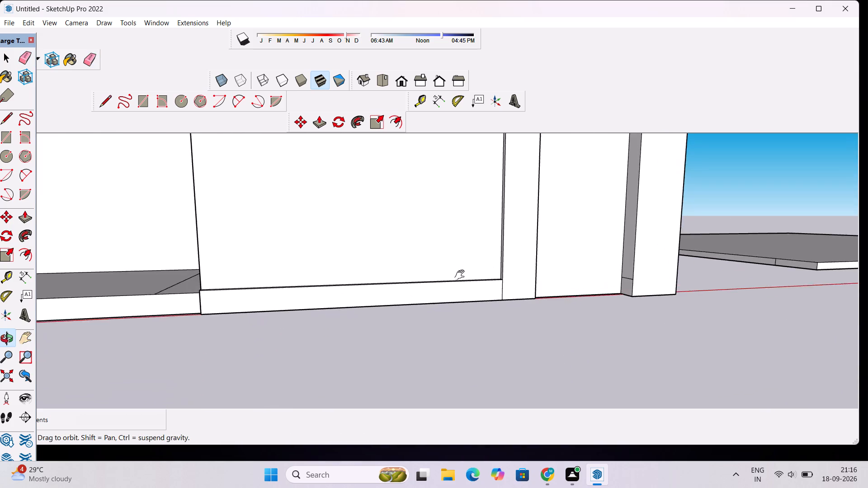
left_click_drag(462, 275, 471, 317, "shift")
scroll(470, 311, "down", 6)
left_click_drag(468, 312, 444, 287)
left_click_drag(444, 282, 458, 315, "shift")
scroll(458, 315, "down", 4)
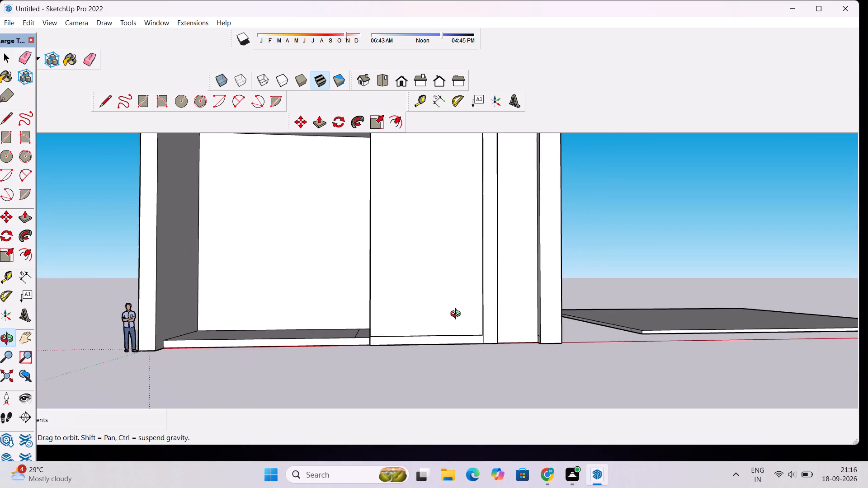
left_click_drag(458, 315, 429, 314)
scroll(428, 311, "down", 5)
left_click_drag(442, 294, 455, 346)
scroll(454, 310, "up", 4)
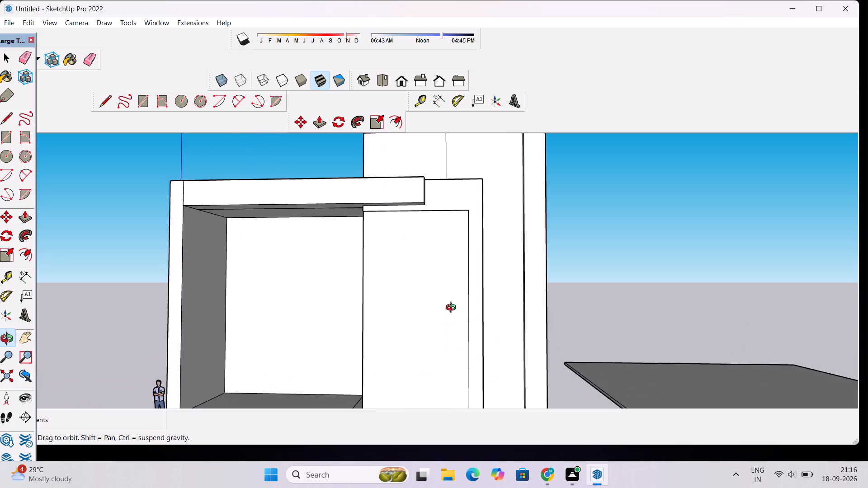
left_click_drag(448, 309, 458, 319)
scroll(458, 307, "down", 4)
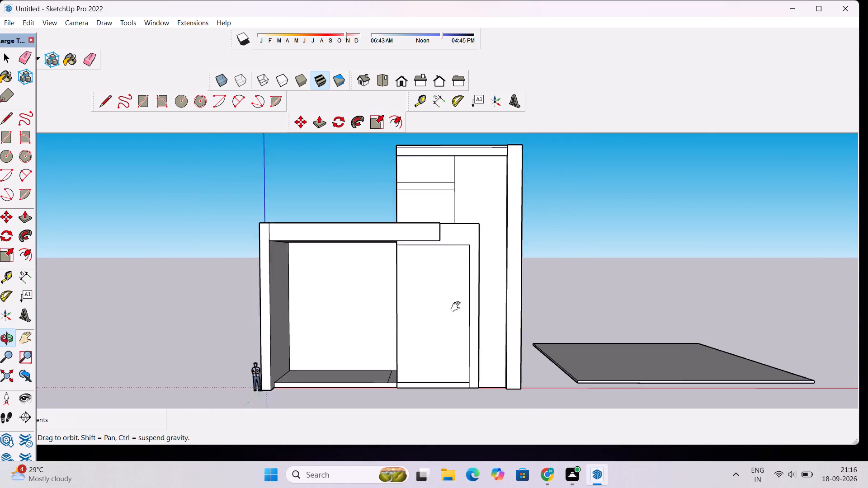
scroll(458, 307, "down", 1)
Push/Pull the taller block's façade panel between the vertical dividing line and the projecting vertical band outward by 6".
left_click_drag(473, 274, 474, 364, "shift")
scroll(474, 297, "up", 9)
left_click_drag(474, 297, 486, 386)
left_click_drag(486, 383, 486, 309, "shift")
left_click_drag(486, 301, 468, 281, "shift")
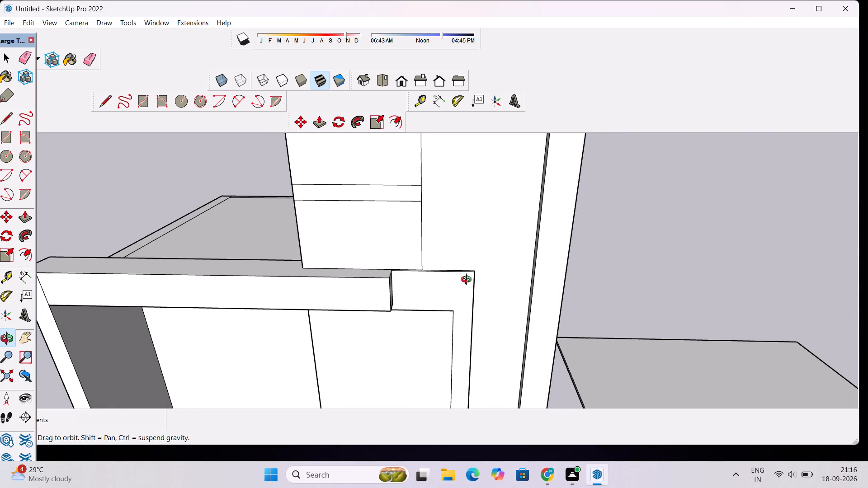
key("p")
left_click(478, 247)
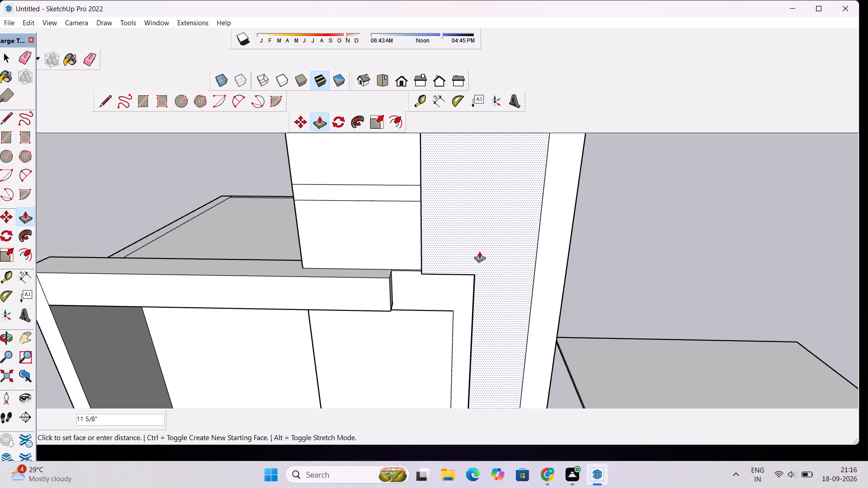
scroll(481, 251, "up", 4)
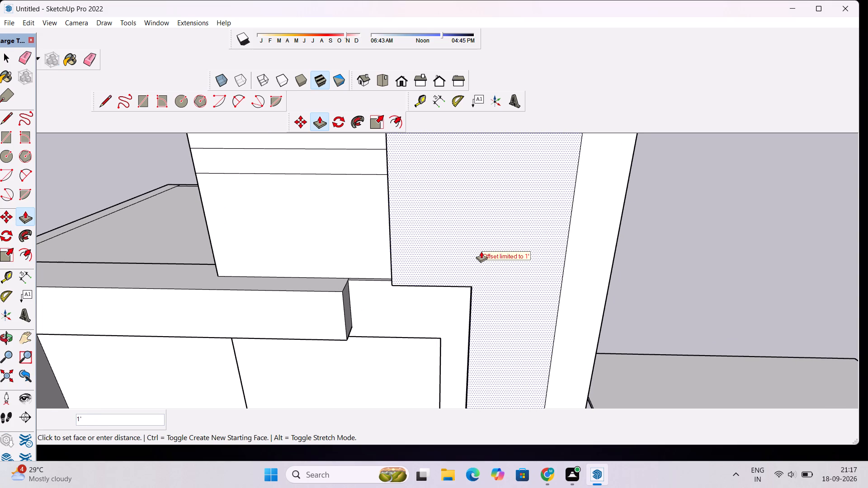
key("6")
key("shift+quotedbl")
key("Return")
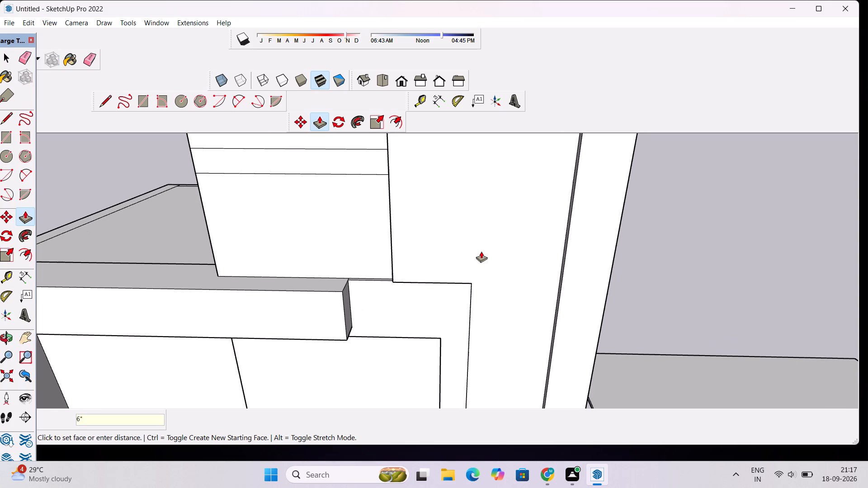
Check the façade panel's projection against the L-shaped frame and undo the last outward Push/Pull of that panel.
key("o")
left_click_drag(449, 300, 468, 213)
scroll(473, 232, "up", 5)
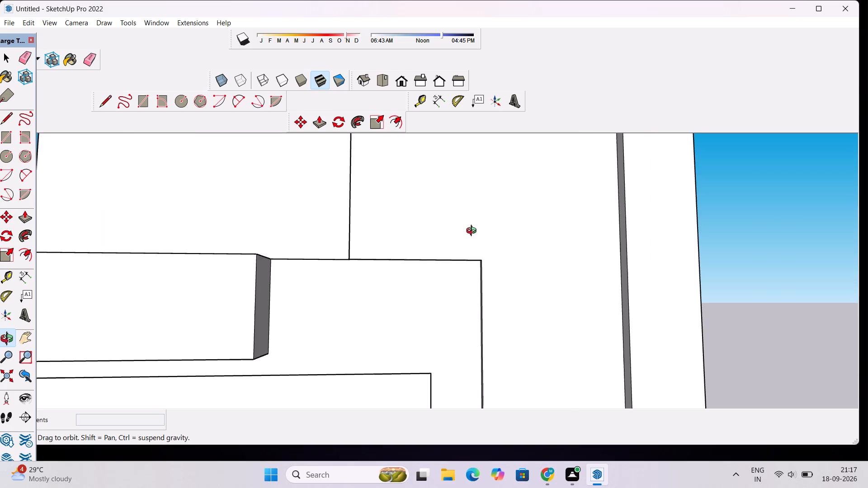
left_click_drag(504, 272, 636, 352)
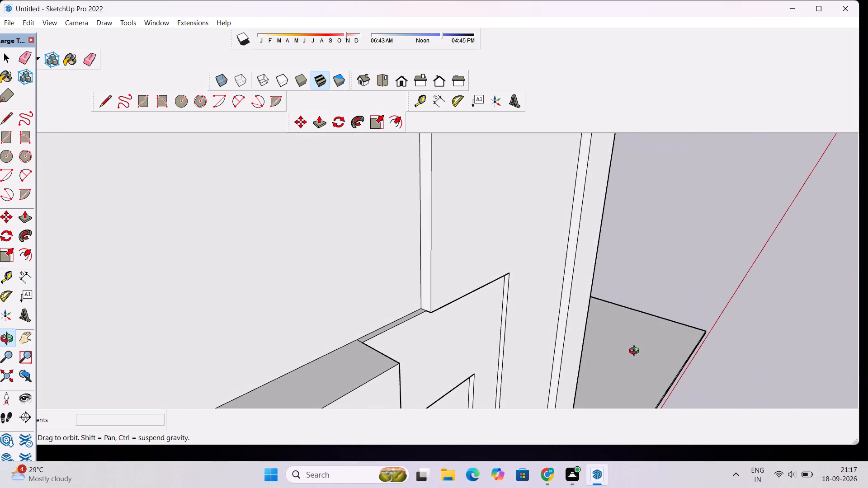
left_click_drag(636, 352, 600, 333)
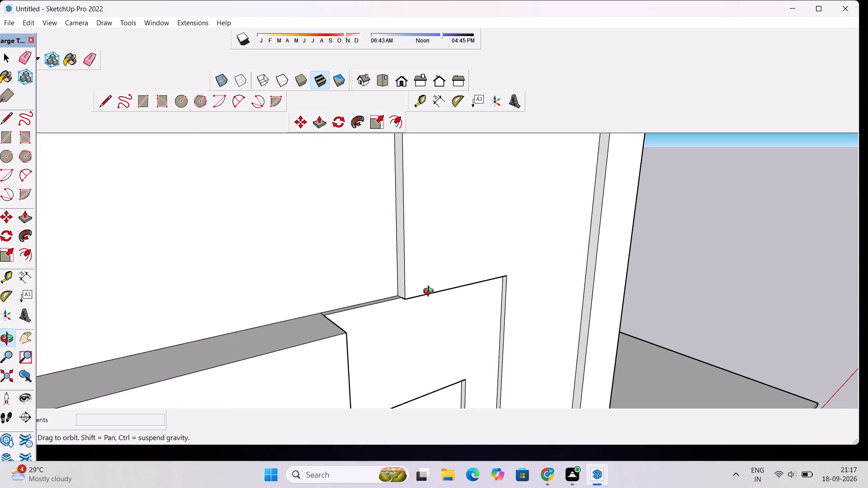
key("ctrl+z")
Push/Pull the taller block's façade panel between the vertical dividing line and the projecting vertical band outward by 3".
key("space")
type("p")
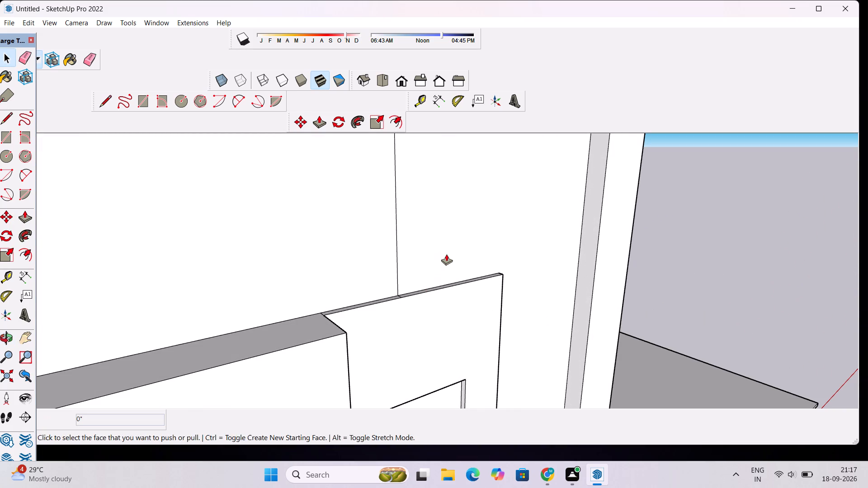
left_click(446, 254)
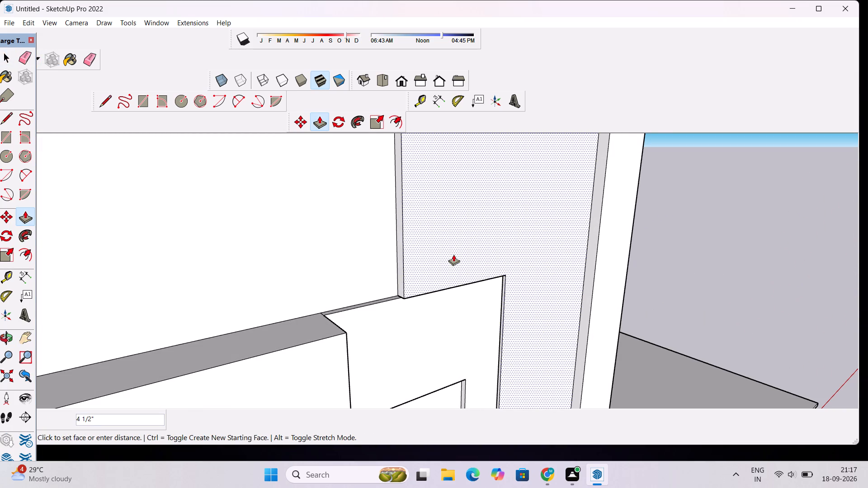
scroll(453, 254, "up", 6)
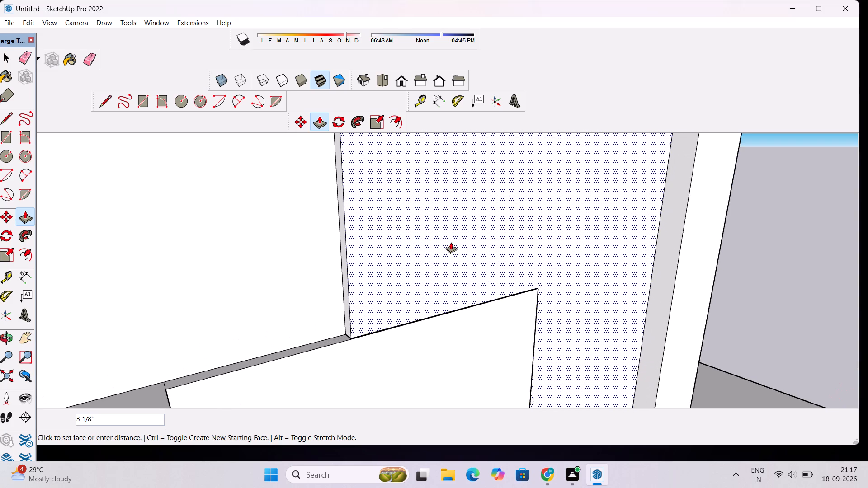
type("3\"")
key("Return")
Push/Pull the L-shaped frame strip around the lower wall panel outward by 2".
key("o")
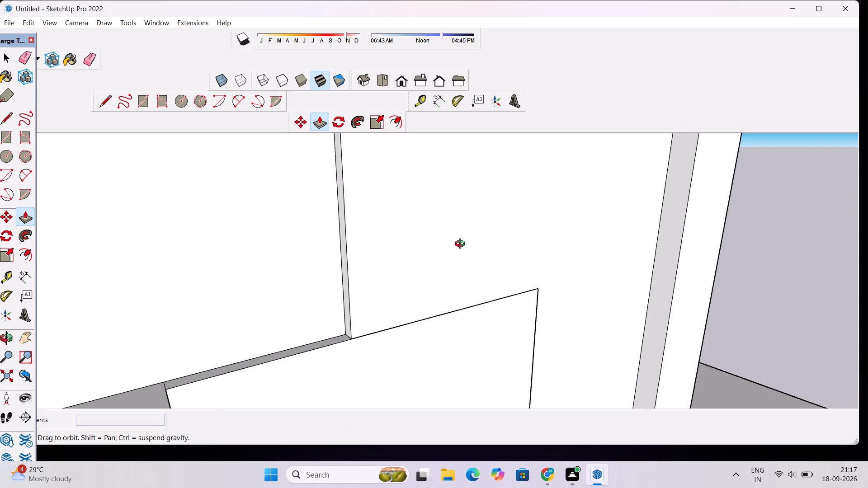
scroll(462, 245, "down", 6)
left_click_drag(530, 309, 417, 308)
scroll(412, 282, "down", 10)
left_click_drag(387, 299, 401, 245)
scroll(401, 244, "down", 4)
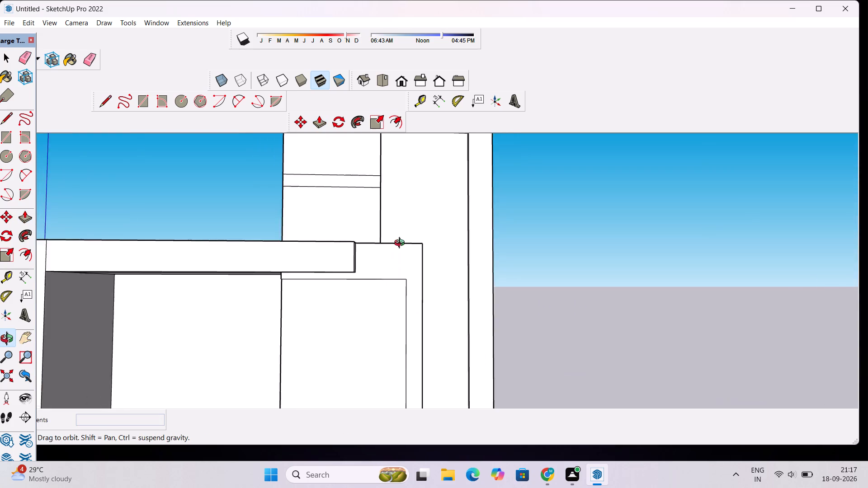
scroll(401, 244, "down", 3)
scroll(425, 308, "up", 4)
left_click_drag(425, 308, 413, 358)
scroll(377, 272, "up", 4)
left_click_drag(376, 273, 376, 293)
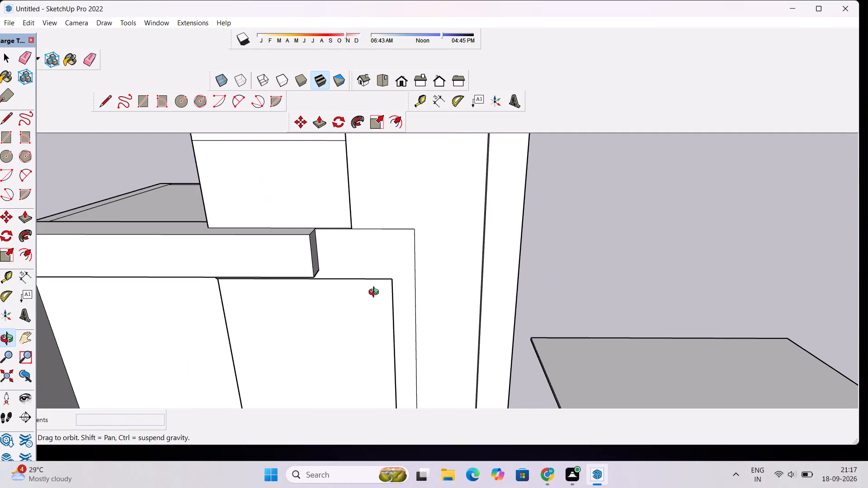
key("p")
left_click(385, 258)
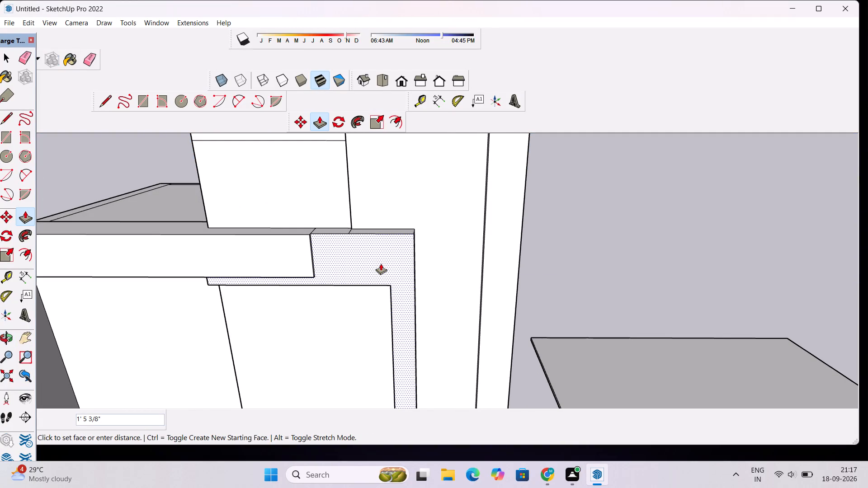
type("2\"")
key("Return")
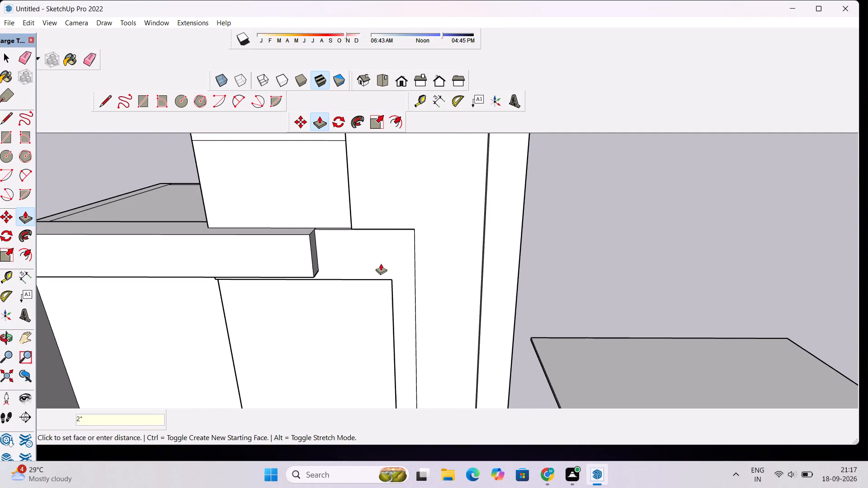
Erase the short edge crossing the top face of the L-shaped frame at the projecting façade panel's bottom corner.
key("o")
left_click_drag(411, 275, 306, 387)
scroll(330, 253, "up", 7)
left_click_drag(330, 253, 360, 268)
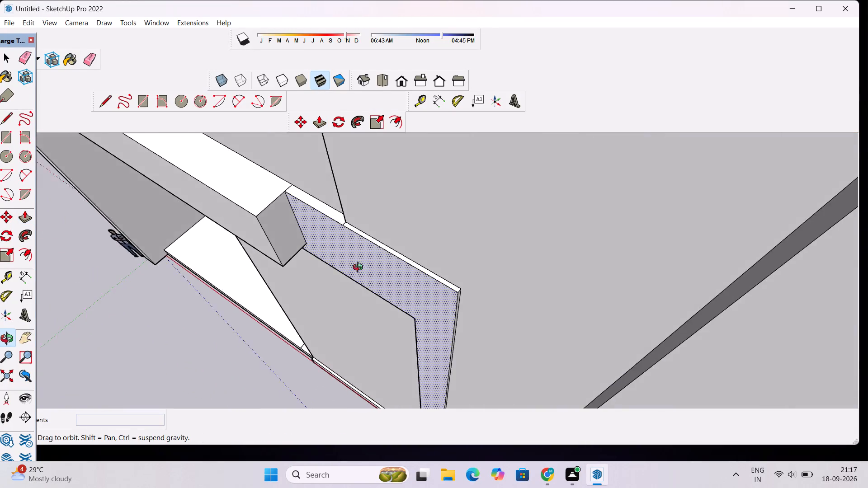
left_click_drag(360, 268, 368, 274)
scroll(345, 252, "up", 8)
left_click_drag(320, 253, 466, 228)
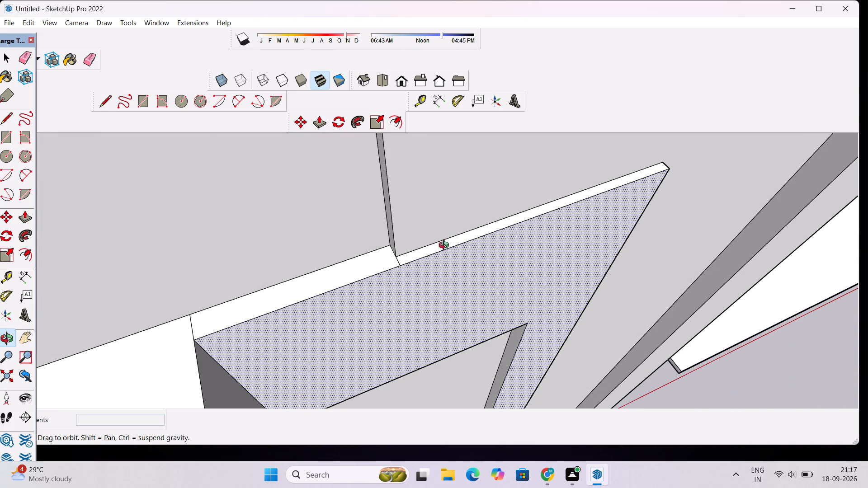
left_click_drag(428, 256, 453, 244, "shift")
key("e")
scroll(432, 242, "up", 9)
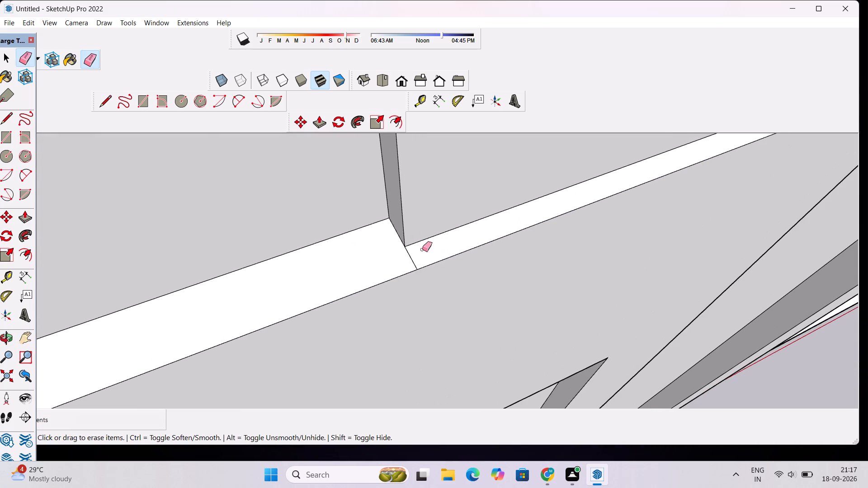
left_click_drag(416, 254, 411, 260)
Erase the short edge crossing the inner side face of the projecting vertical band near the ground.
key("o")
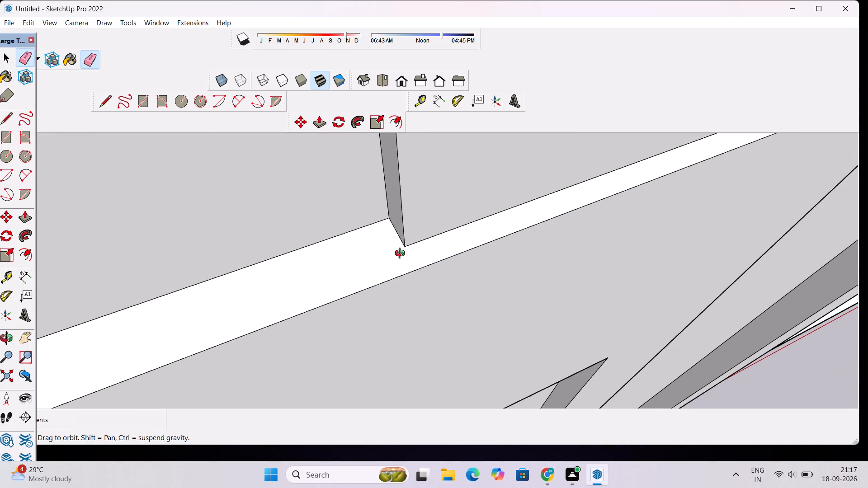
scroll(402, 254, "down", 19)
left_click_drag(488, 310, 427, 216)
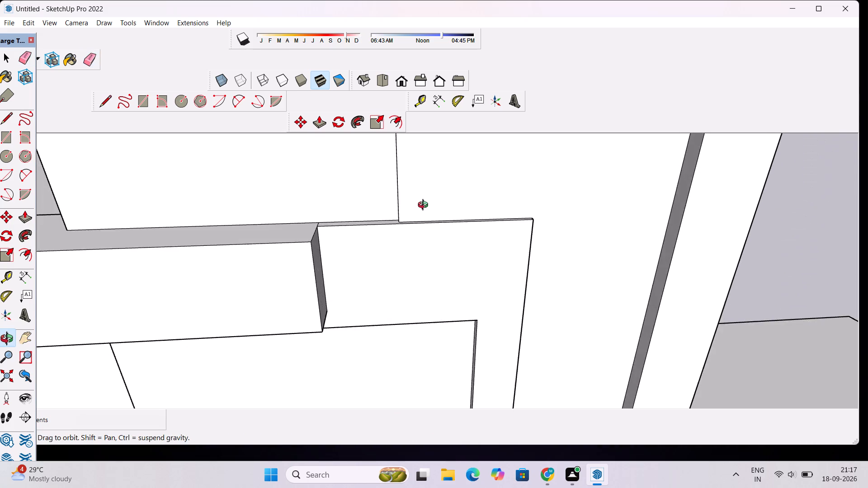
scroll(425, 206, "down", 10)
left_click_drag(542, 229, 385, 216)
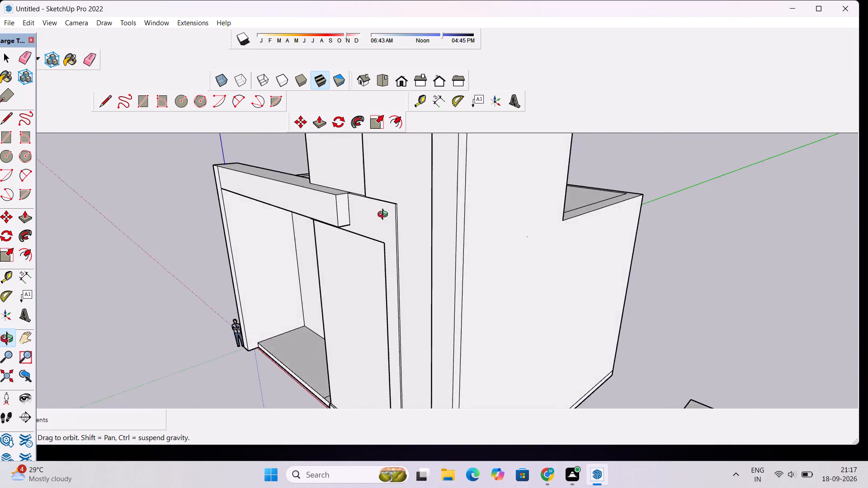
left_click_drag(385, 216, 397, 285)
scroll(413, 270, "down", 6)
left_click_drag(401, 278, 446, 219, "shift")
scroll(450, 253, "up", 3)
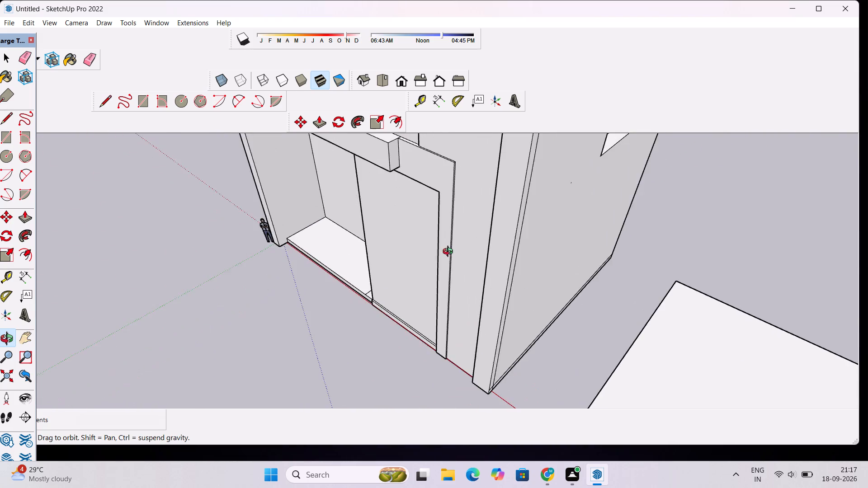
scroll(450, 253, "up", 12)
scroll(452, 267, "down", 5)
scroll(472, 192, "down", 7)
left_click_drag(431, 201, 605, 170)
left_click_drag(498, 246, 485, 280, "shift")
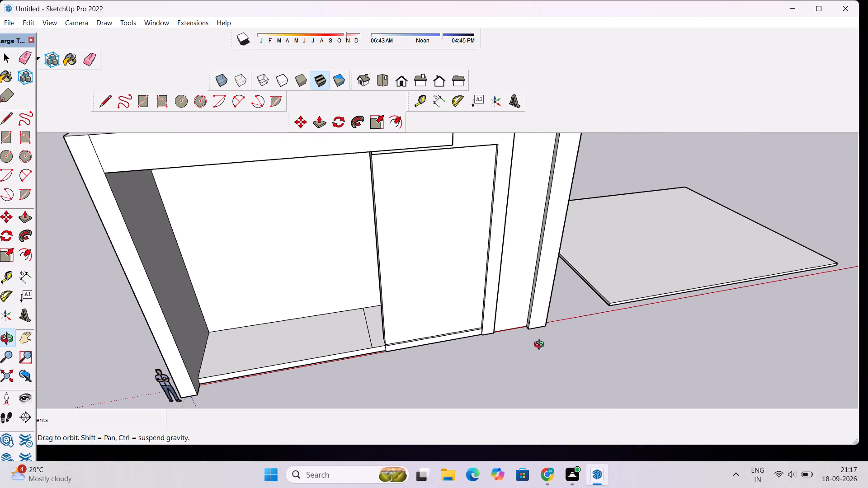
scroll(541, 347, "up", 11)
left_click_drag(518, 323, 533, 308)
scroll(531, 295, "up", 7)
key("e")
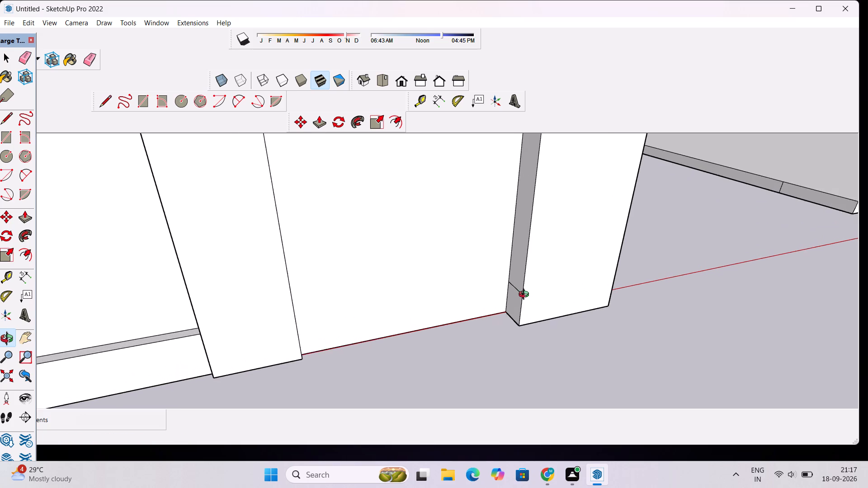
scroll(526, 296, "up", 9)
left_click_drag(509, 276, 505, 293)
scroll(503, 294, "down", 9)
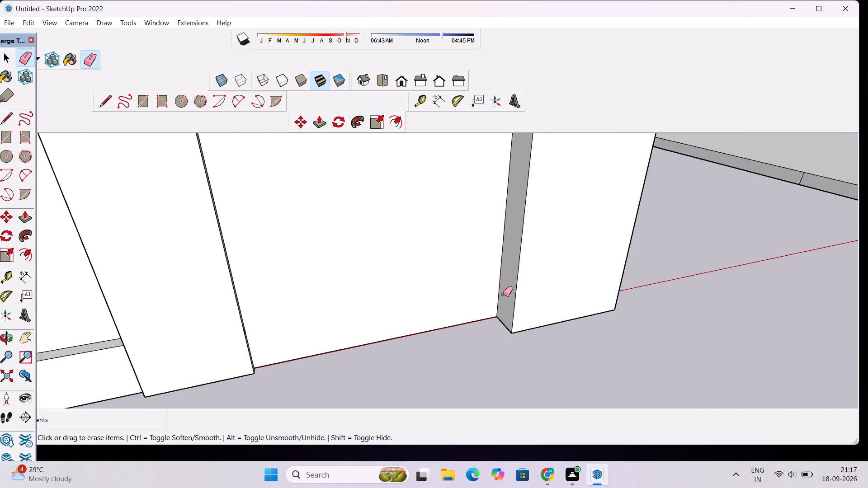
Examine the L-shaped frame, the horizontal beam and the projecting vertical band from the front and at steep angles.
scroll(503, 294, "down", 4)
key("o")
left_click_drag(511, 315, 444, 273)
scroll(444, 273, "down", 11)
left_click_drag(442, 322, 453, 257)
left_click_drag(452, 256, 425, 319, "shift")
scroll(426, 291, "down", 6)
left_click_drag(479, 227, 479, 354)
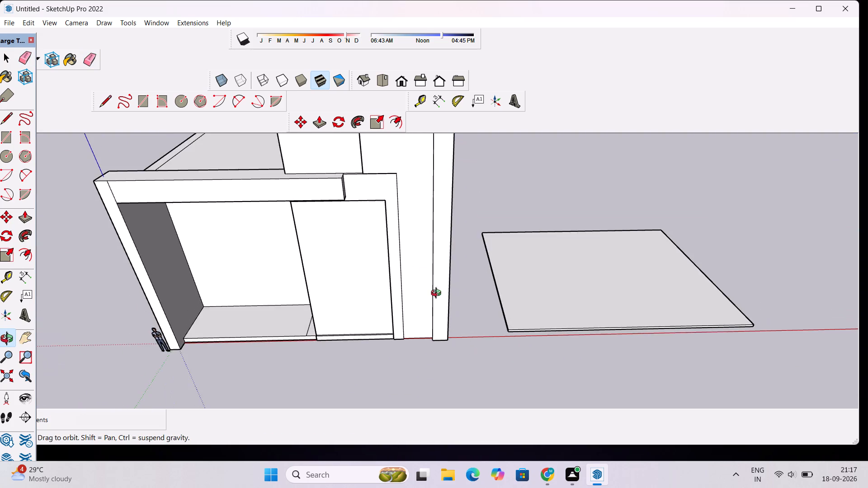
scroll(429, 276, "up", 4)
left_click_drag(354, 276, 566, 267)
left_click_drag(566, 267, 479, 332)
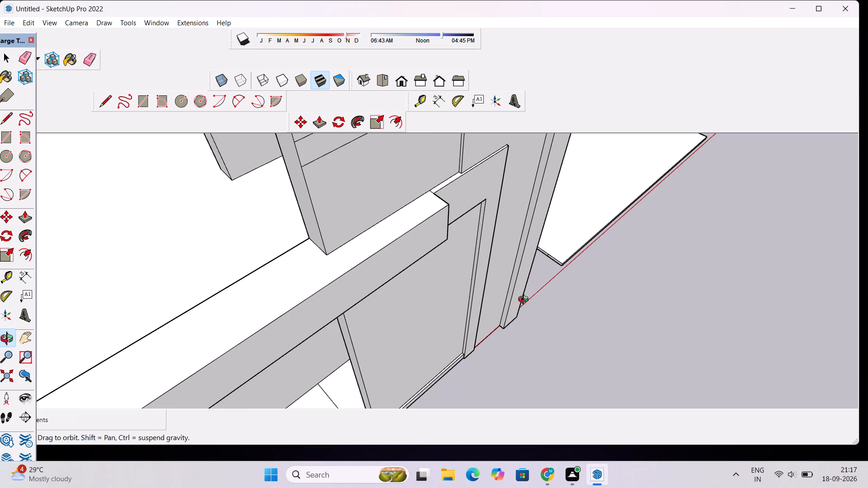
scroll(525, 300, "up", 4)
left_click_drag(566, 290, 383, 289)
scroll(374, 283, "down", 5)
left_click_drag(401, 278, 416, 324, "shift")
scroll(420, 310, "down", 6)
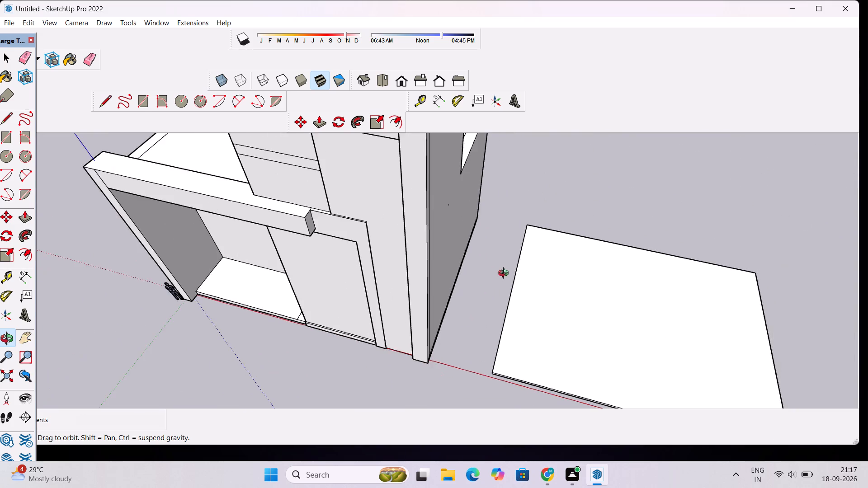
Erase the leftover vertical line beside the front corner and the slab line along the base of the taller block's outer side wall.
left_click_drag(504, 274, 443, 280)
left_click_drag(413, 206, 425, 282, "shift")
scroll(425, 282, "up", 4)
left_click_drag(441, 280, 399, 286)
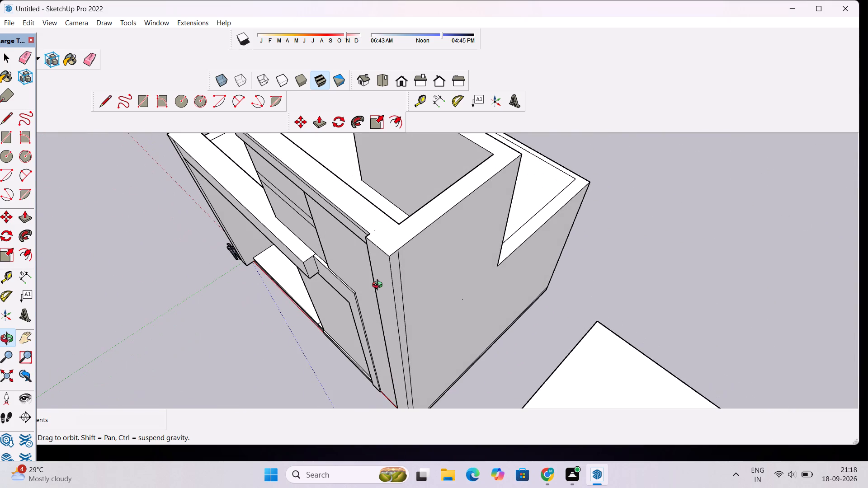
scroll(379, 286, "up", 3)
left_click_drag(379, 286, 384, 295, "shift")
scroll(384, 295, "down", 4)
left_click_drag(386, 307, 390, 252, "shift")
scroll(390, 261, "up", 4, "shift")
left_click_drag(408, 282, 415, 201, "shift")
left_click_drag(453, 371, 443, 257, "shift")
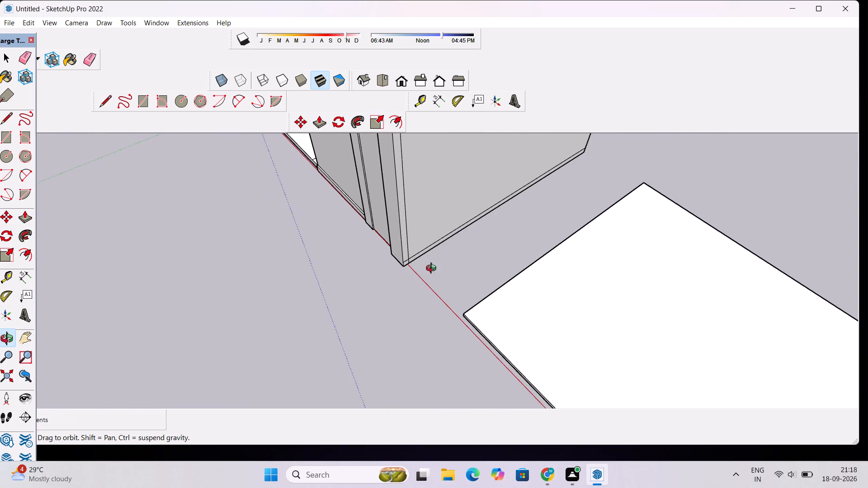
scroll(397, 256, "up", 4)
left_click_drag(411, 265, 413, 299, "shift")
scroll(413, 300, "up", 4)
key("e")
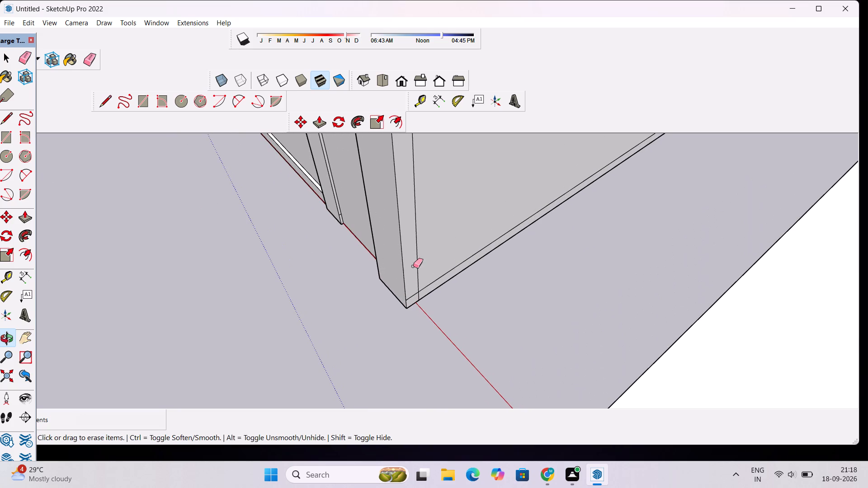
left_click_drag(416, 256, 415, 293)
left_click_drag(431, 279, 431, 284)
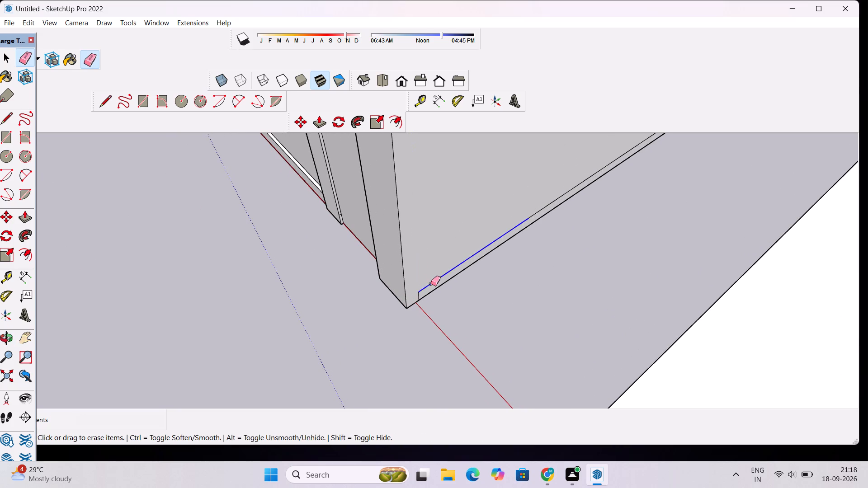
left_click_drag(431, 284, 413, 301)
left_click_drag(528, 205, 529, 214)
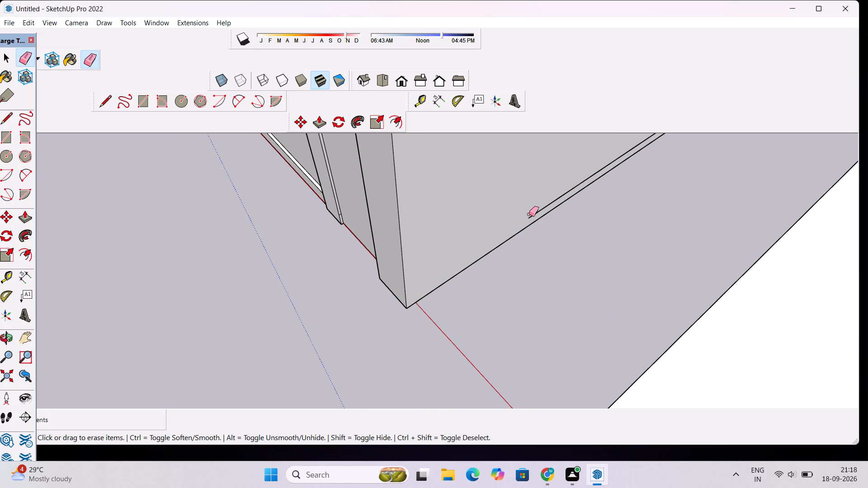
left_click_drag(529, 214, 530, 217)
Examine the whole building from a distance, then its façade and open roof areas up close.
key("o")
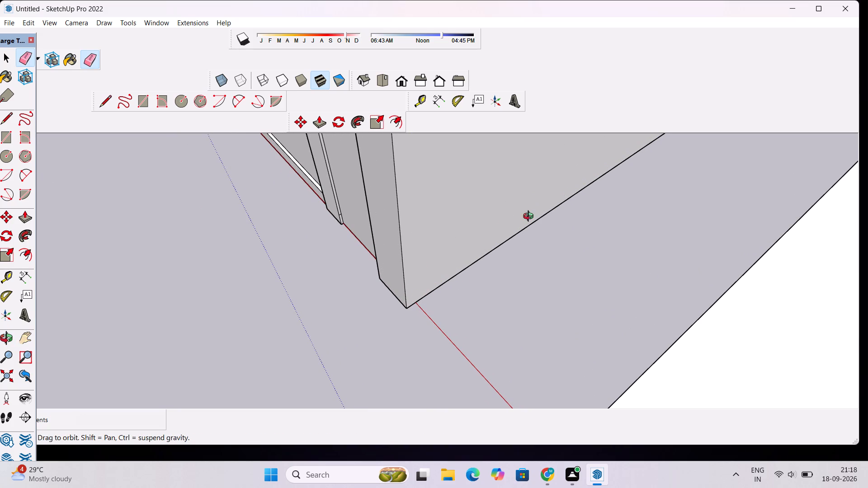
scroll(511, 233, "down", 20)
scroll(511, 233, "down", 5)
left_click_drag(484, 254, 519, 221)
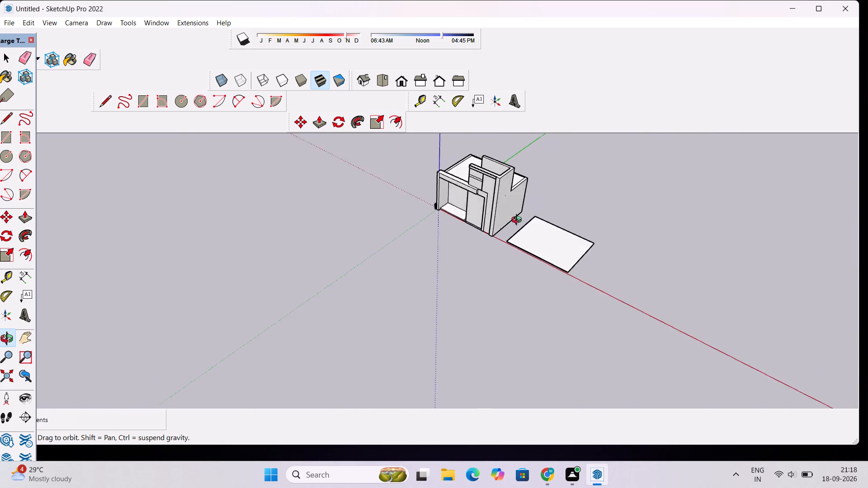
left_click_drag(519, 221, 593, 167)
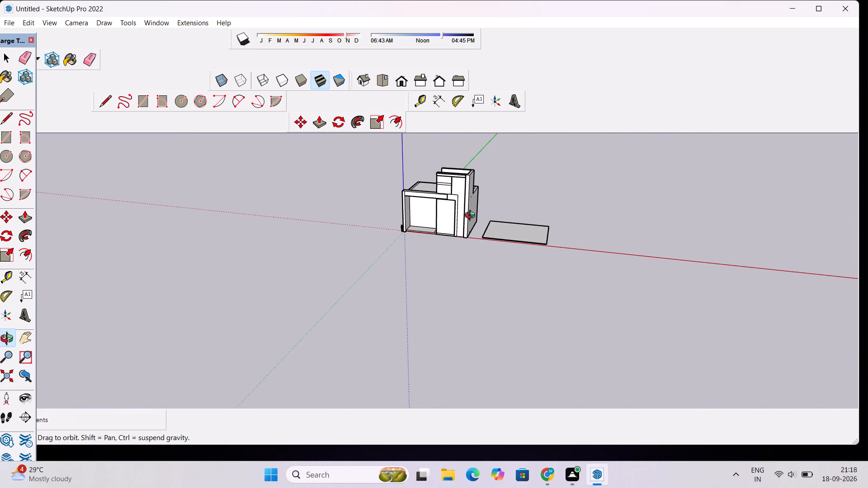
scroll(454, 225, "up", 4)
left_click_drag(450, 215, 484, 267, "shift")
scroll(482, 264, "up", 8)
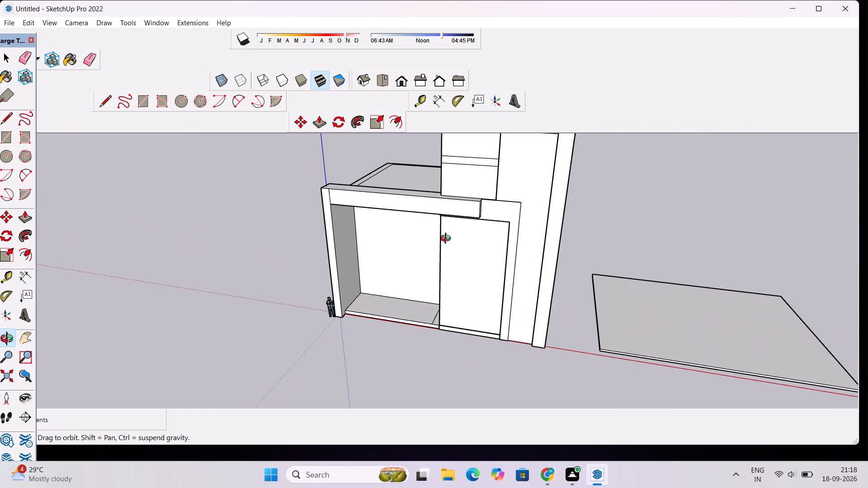
left_click_drag(448, 239, 548, 239)
scroll(481, 205, "up", 2)
left_click_drag(483, 196, 487, 278, "shift")
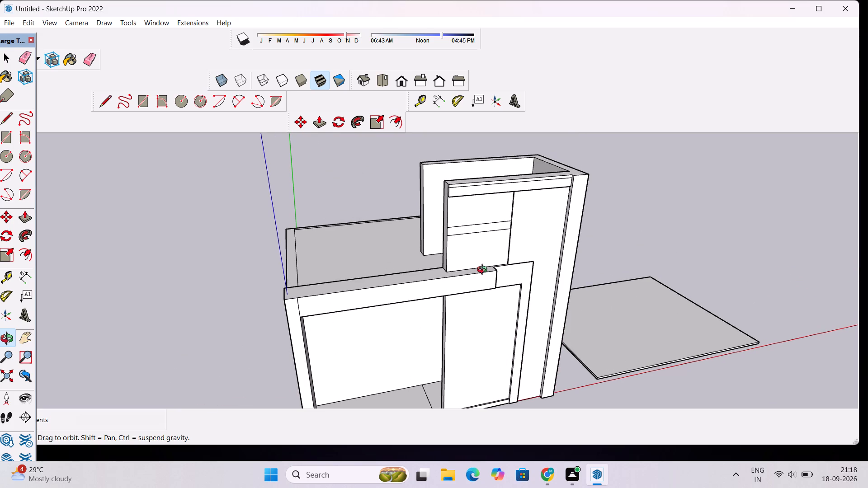
left_click_drag(485, 270, 521, 292, "shift")
left_click_drag(471, 312, 398, 320)
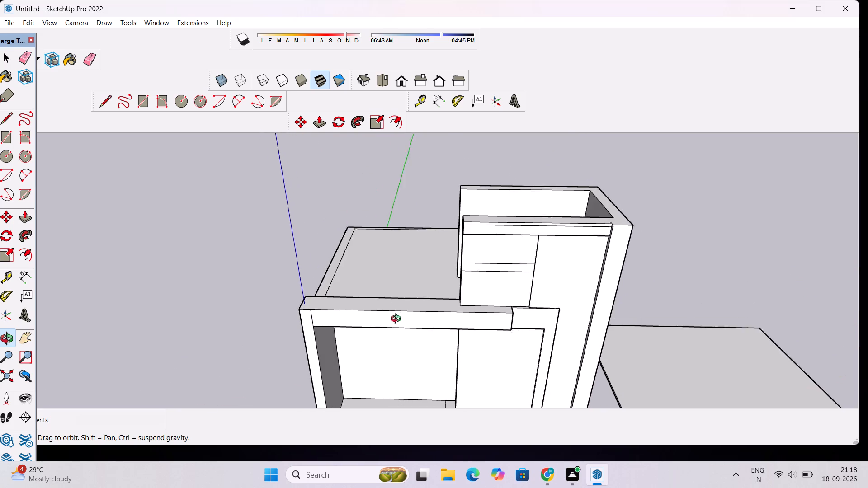
Push/Pull the narrow top strip along the lower block's outer side wall up by 8.5'.
left_click_drag(398, 320, 396, 320)
left_click_drag(306, 294, 492, 331)
scroll(390, 352, "down", 3)
left_click_drag(372, 355, 493, 336)
left_click_drag(470, 363, 468, 310, "shift")
scroll(468, 310, "up", 2, "shift")
left_click_drag(468, 310, 475, 345)
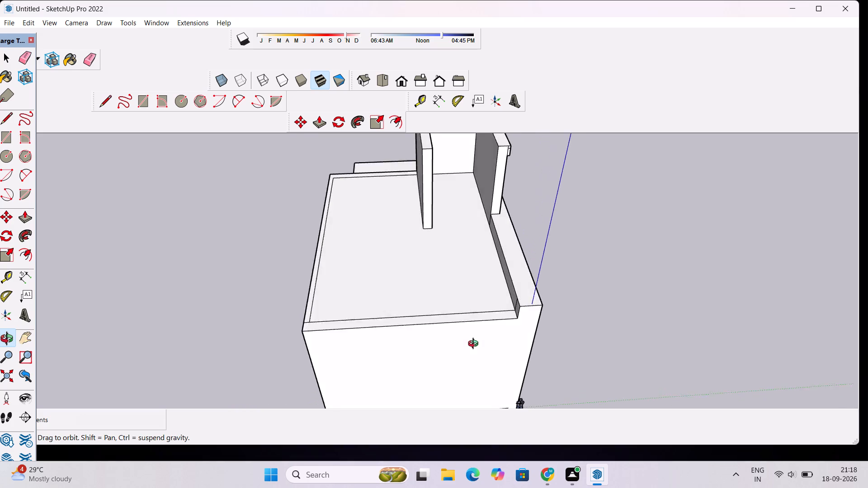
left_click_drag(475, 345, 476, 346)
scroll(488, 343, "up", 2)
left_click_drag(488, 343, 515, 343)
left_click_drag(515, 343, 521, 325, "shift")
scroll(509, 322, "up", 3, "shift")
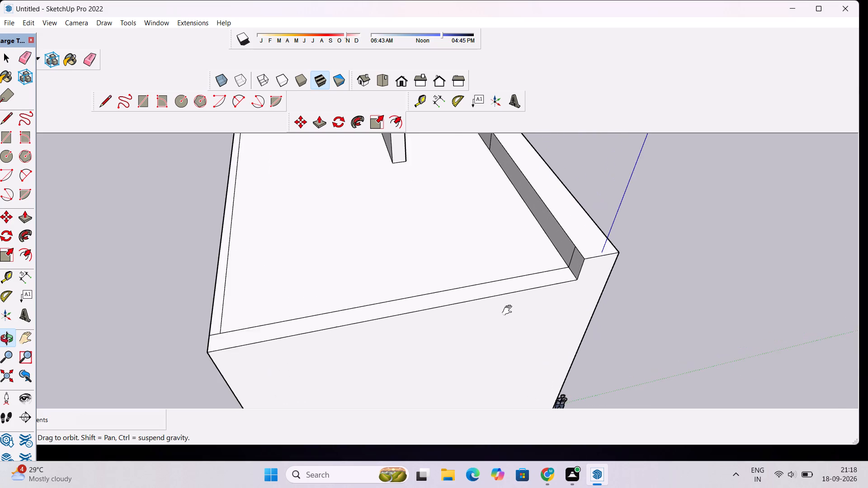
left_click_drag(509, 310, 501, 340, "shift")
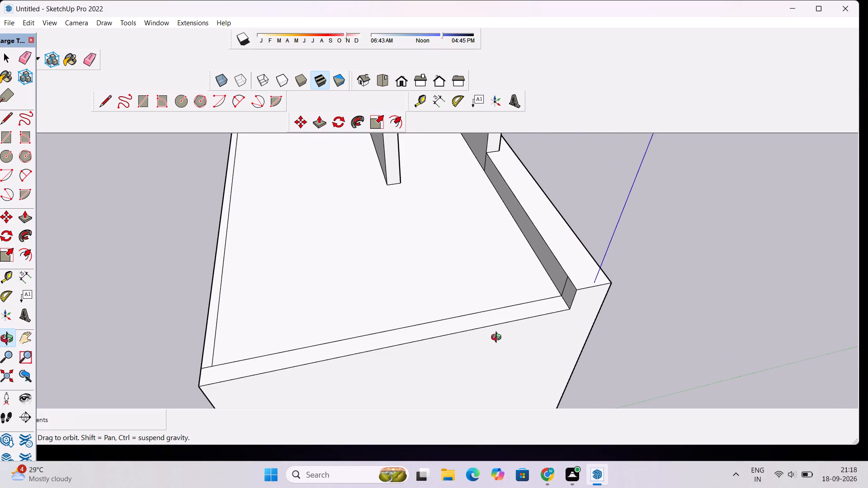
key("p")
left_click(499, 318)
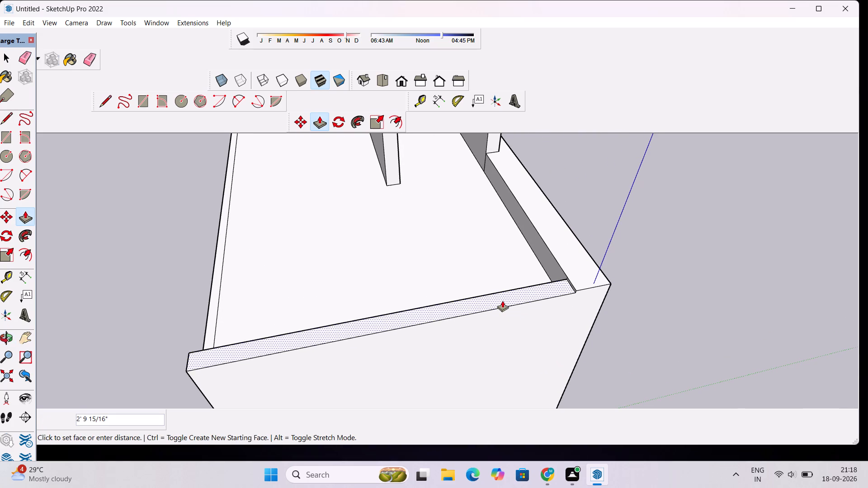
scroll(514, 291, "down", 2)
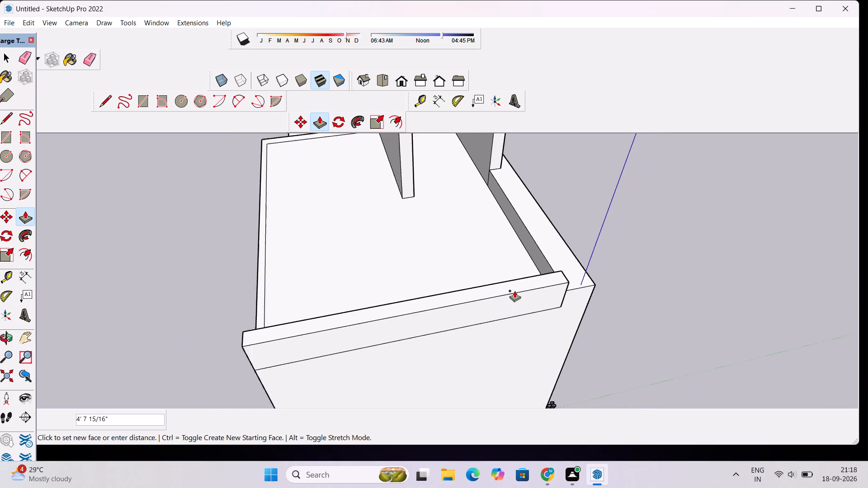
scroll(514, 291, "down", 2)
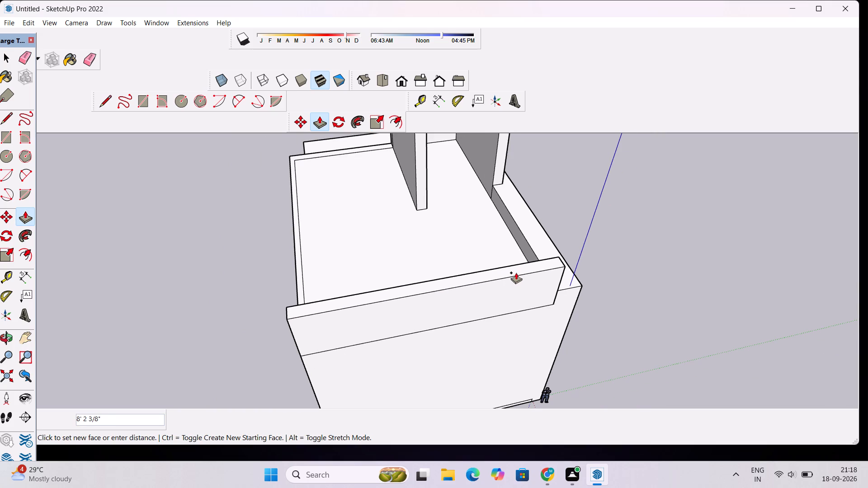
type("8.5'")
key("Return")
key("l")
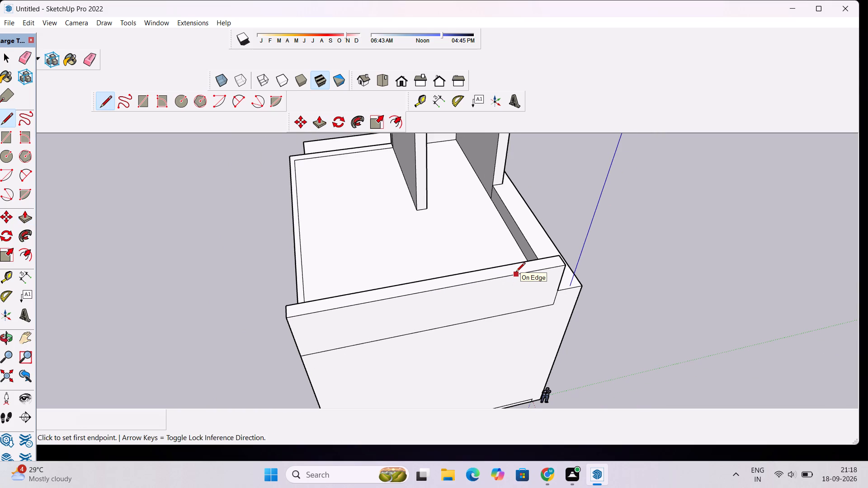
Erase the vertical line on the inner face of the raised side parapet wall.
key("o")
left_click_drag(634, 276, 398, 254)
scroll(396, 253, "down", 5)
left_click_drag(391, 299, 344, 232)
scroll(333, 218, "up", 5)
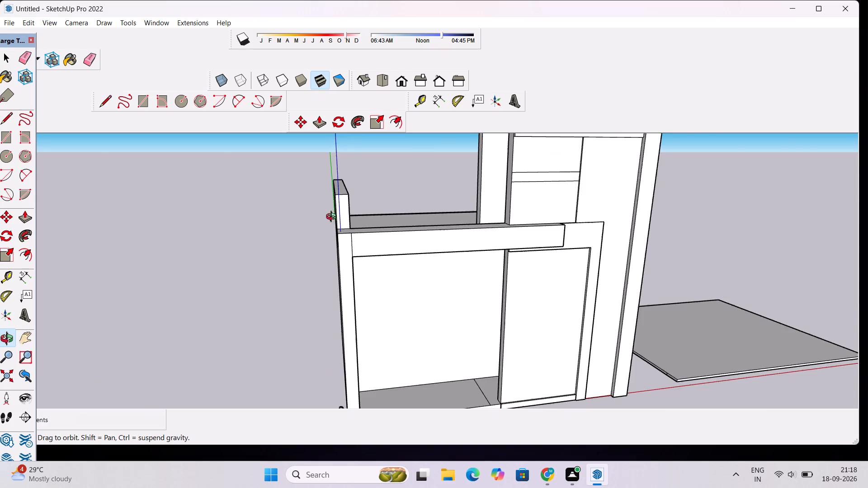
left_click_drag(479, 258, 402, 277)
scroll(350, 256, "up", 3)
left_click_drag(344, 243, 337, 270, "shift")
scroll(336, 270, "up", 2, "shift")
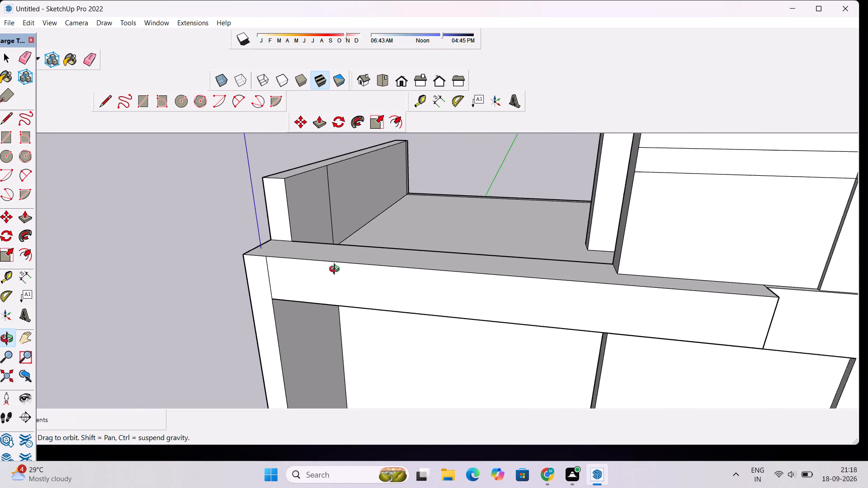
scroll(336, 270, "up", 1, "shift")
left_click_drag(362, 252, 346, 336)
key("e")
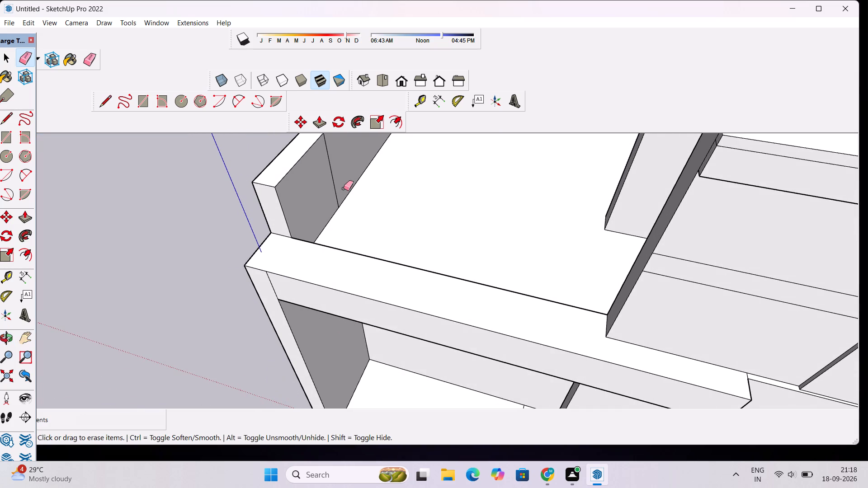
left_click_drag(344, 174, 335, 193)
Erase the short vertical line between the front corner post and the horizontal beam.
key("o")
scroll(338, 214, "down", 3)
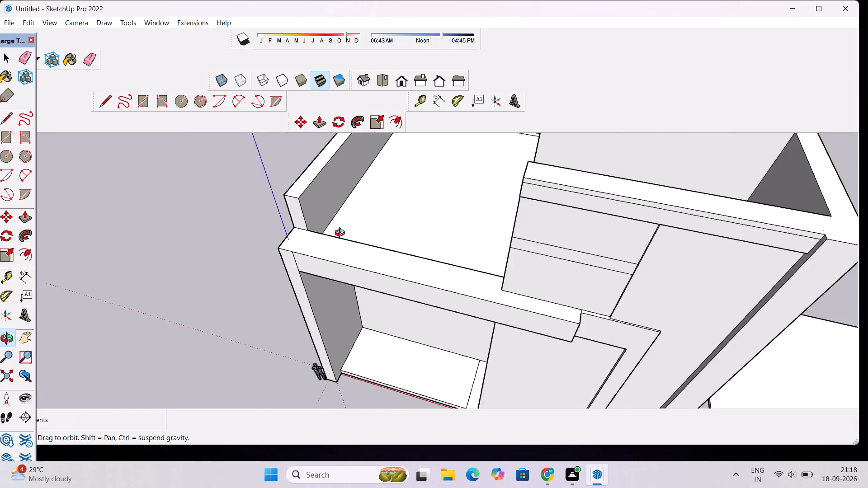
scroll(342, 234, "down", 2)
left_click_drag(345, 281, 366, 198)
scroll(366, 197, "down", 6)
left_click_drag(296, 265, 420, 244)
scroll(375, 241, "up", 5)
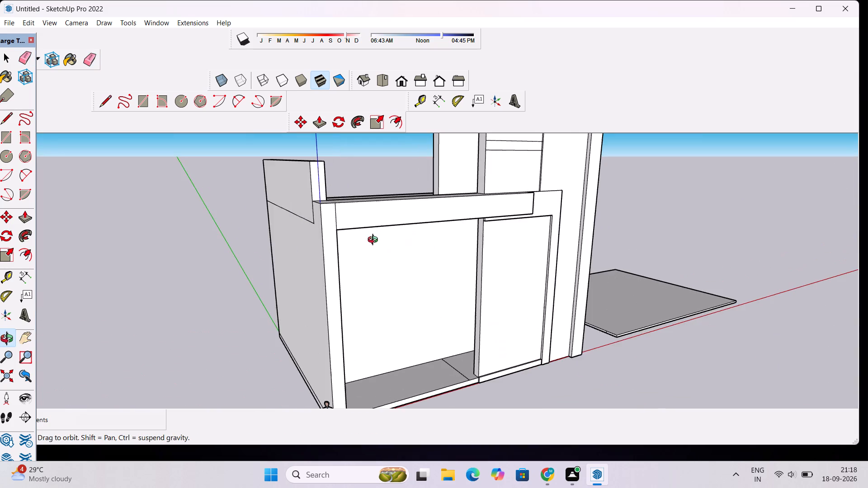
left_click_drag(439, 249, 346, 257)
scroll(308, 224, "up", 3)
left_click_drag(259, 222, 324, 263, "shift")
scroll(324, 263, "up", 2)
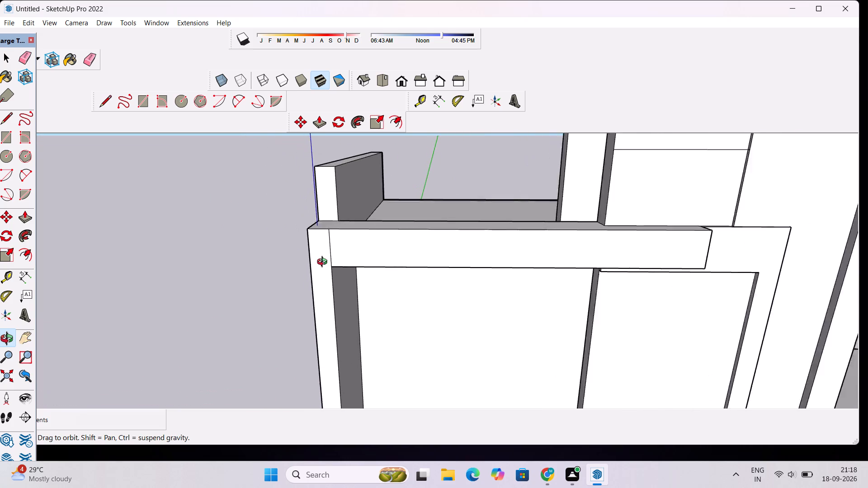
scroll(324, 263, "up", 2)
left_click_drag(324, 263, 338, 275)
scroll(339, 270, "up", 4)
key("e")
left_click_drag(342, 235, 322, 260)
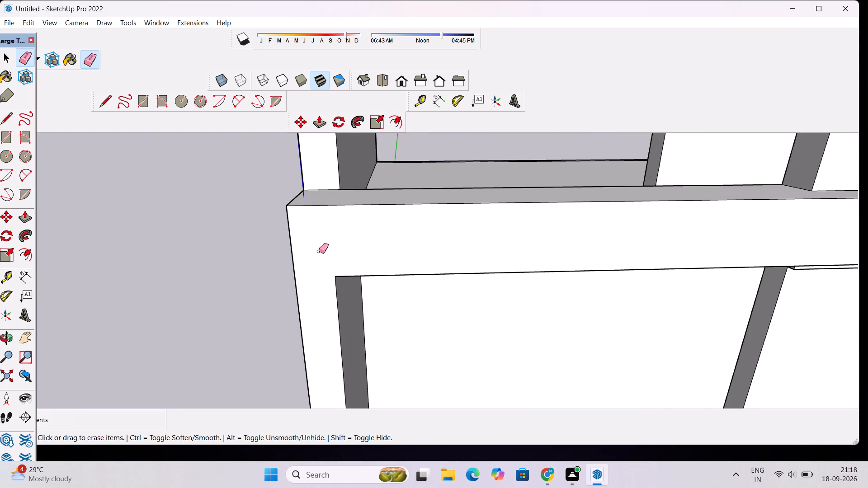
Examine the whole building from a distance, including the raised side parapet and the taller block.
scroll(317, 251, "down", 20)
scroll(317, 251, "down", 7)
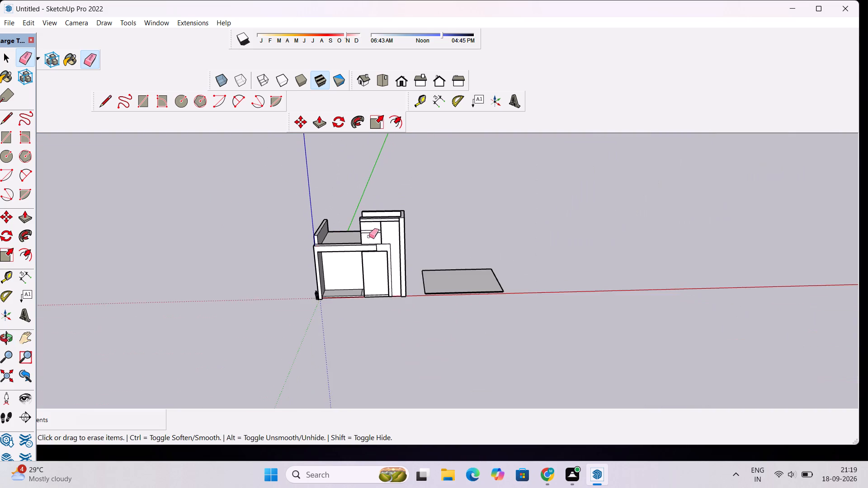
scroll(372, 235, "up", 10)
scroll(366, 291, "up", 8)
scroll(367, 289, "down", 9)
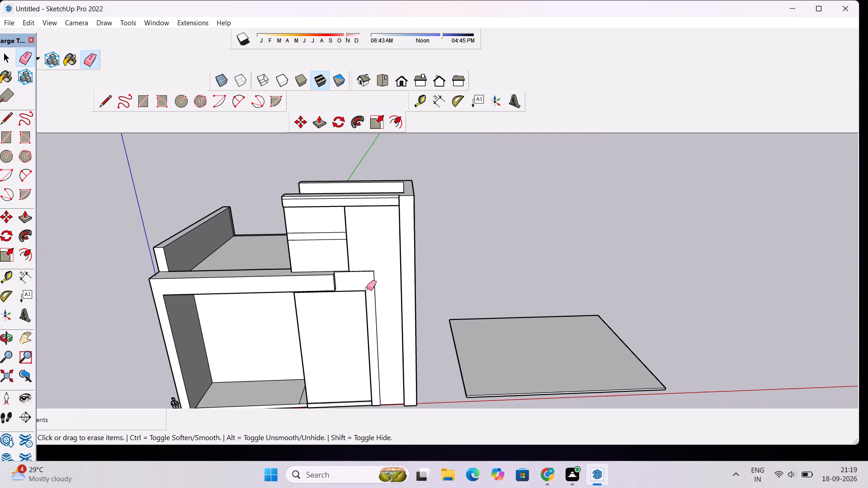
key("o")
left_click_drag(337, 283, 467, 296)
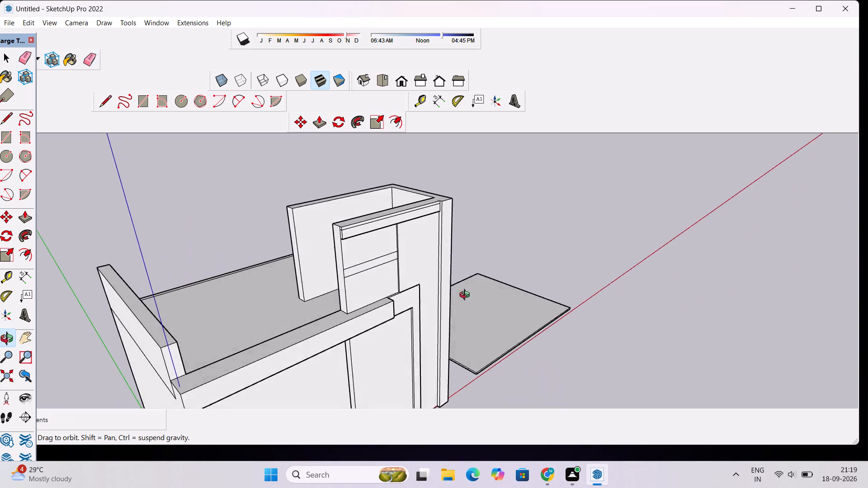
left_click_drag(467, 296, 377, 292)
scroll(364, 277, "down", 5)
left_click_drag(280, 259, 363, 253, "shift")
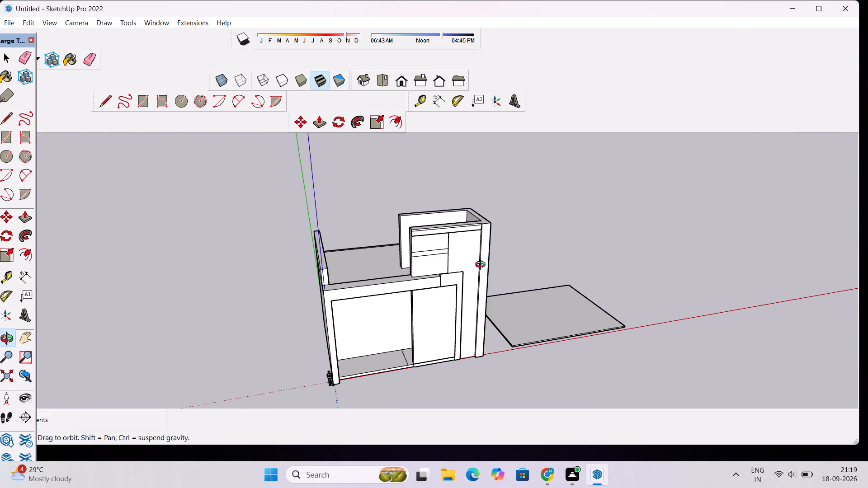
Erase the two horizontal lines crossing the upper front panel of the taller block.
scroll(482, 266, "up", 5)
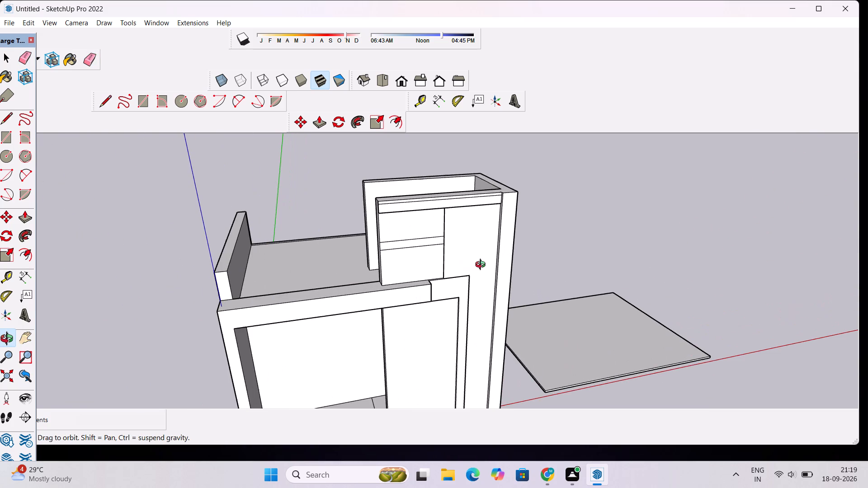
scroll(453, 268, "up", 4)
left_click_drag(446, 275, 422, 252)
scroll(422, 249, "down", 3)
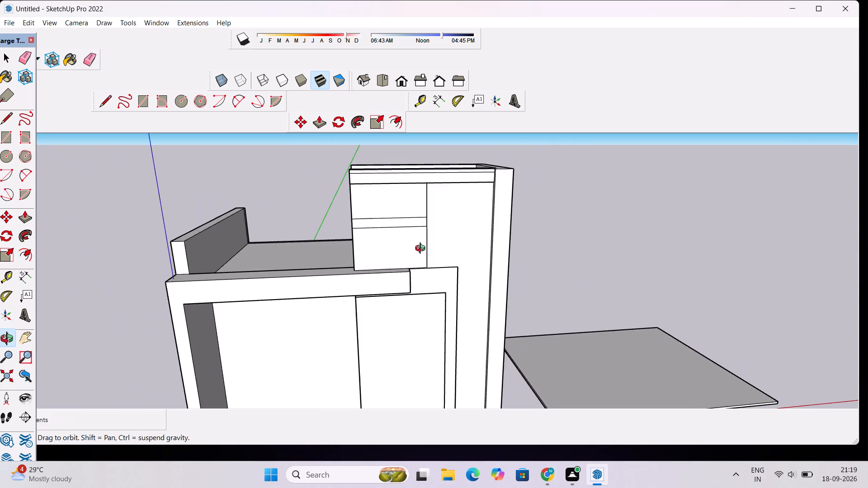
left_click_drag(422, 249, 456, 333, "shift")
scroll(430, 307, "up", 8, "shift")
left_click_drag(435, 331, 413, 315, "shift")
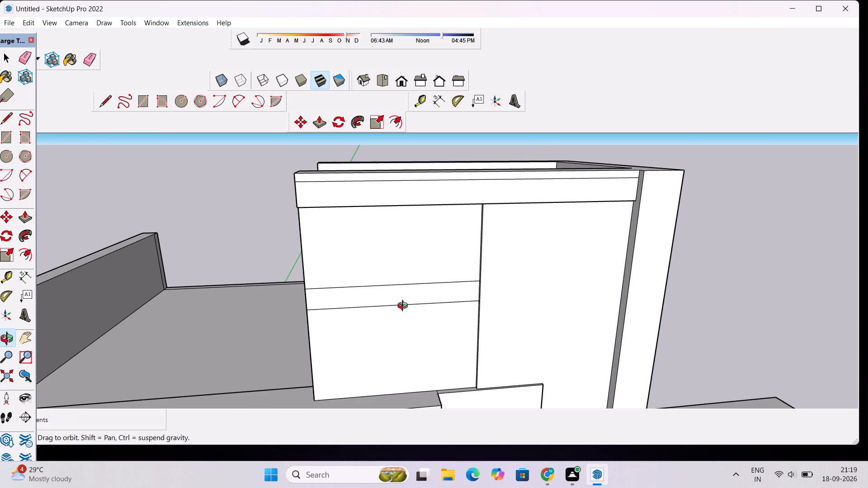
key("e")
left_click_drag(400, 280, 406, 312)
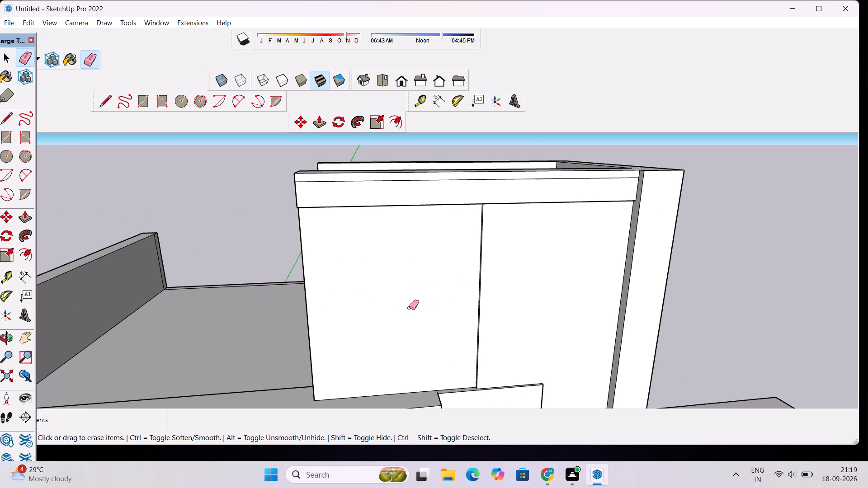
Place a horizontal guide 12' above the bottom edge of the upper front panel.
key("t")
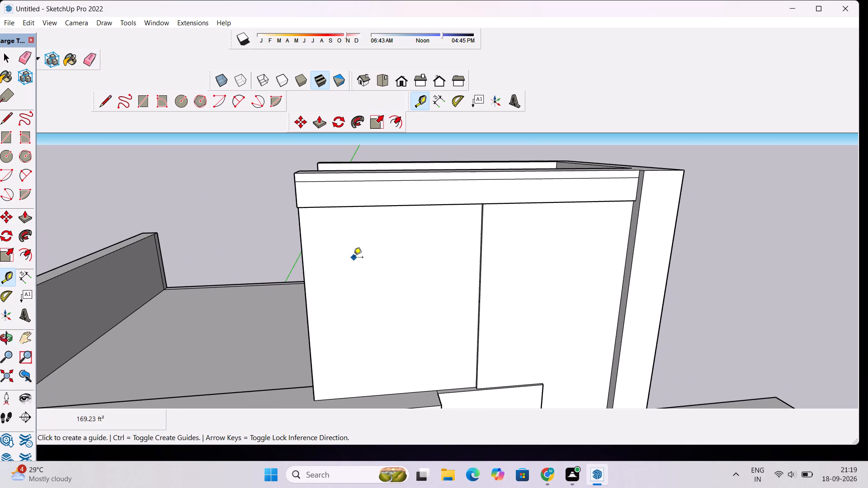
left_click(395, 394)
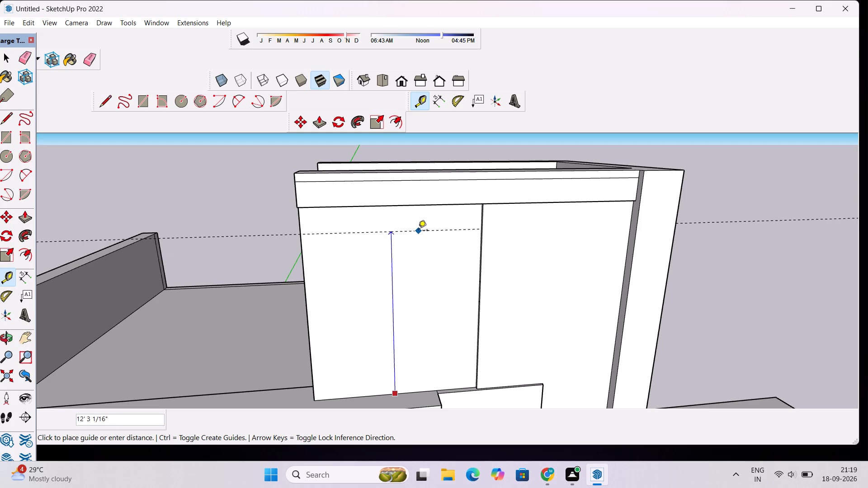
type("12'")
key("Return")
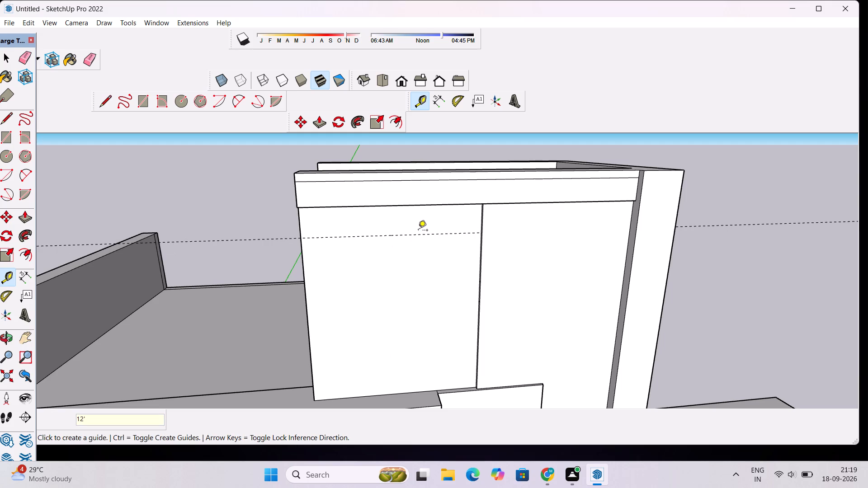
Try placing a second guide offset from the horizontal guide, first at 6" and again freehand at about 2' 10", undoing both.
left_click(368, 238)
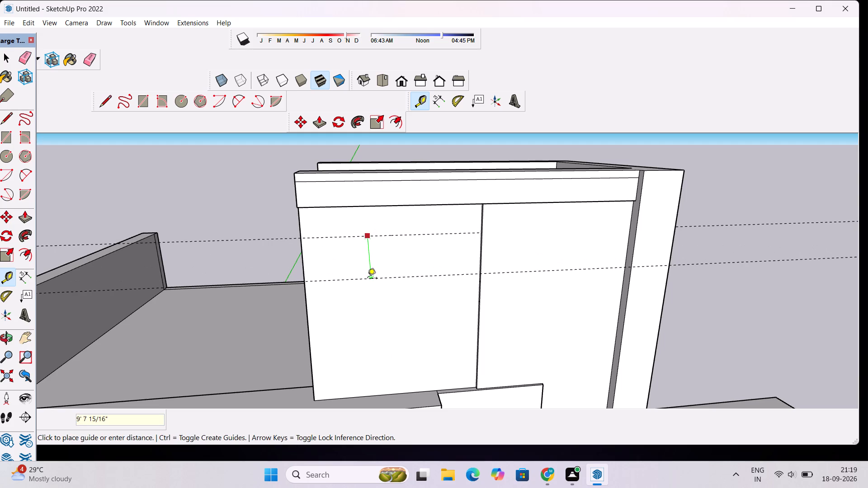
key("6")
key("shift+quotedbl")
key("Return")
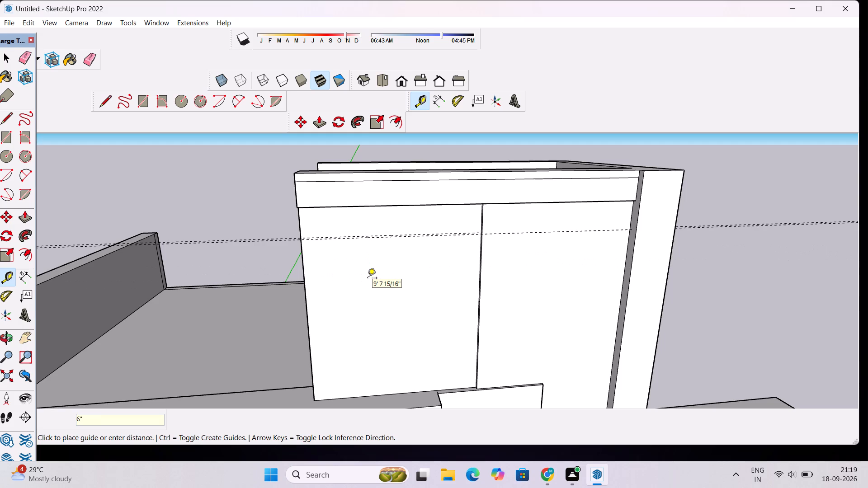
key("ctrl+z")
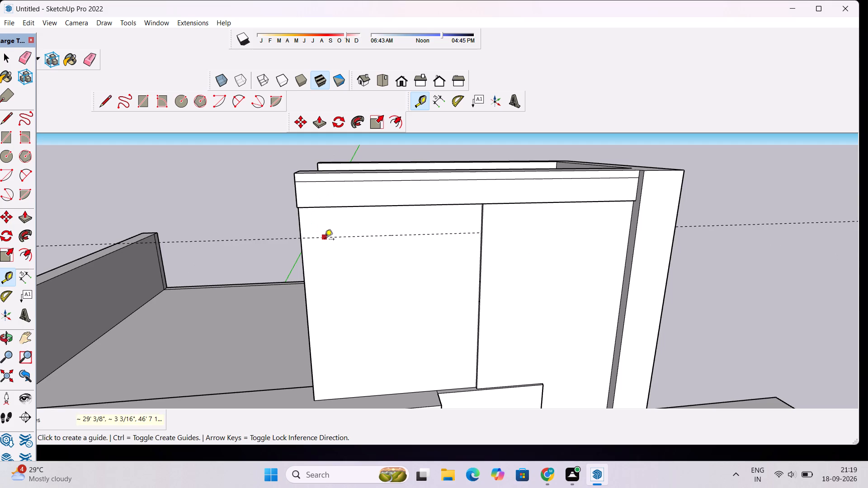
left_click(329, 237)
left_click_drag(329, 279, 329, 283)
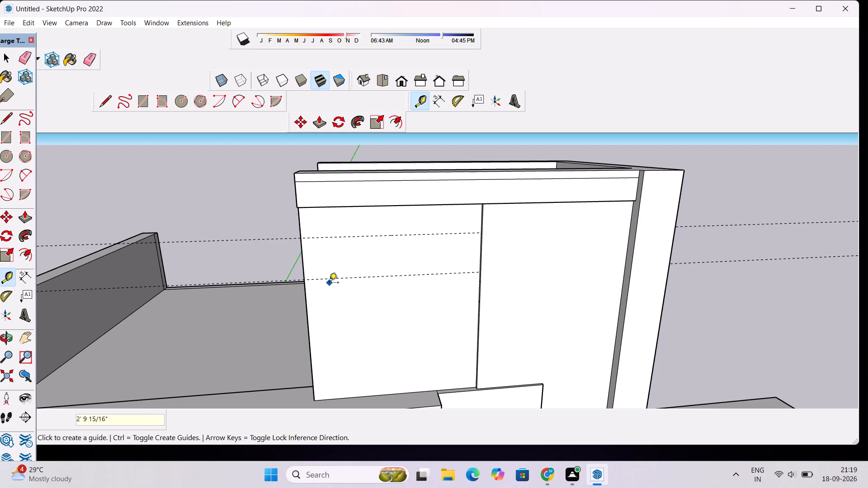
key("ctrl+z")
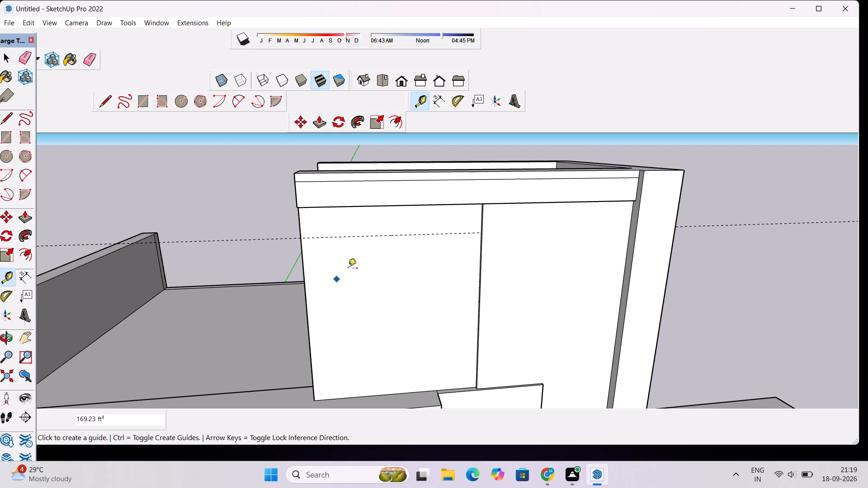
Place a second horizontal guide 1' below the first one on the upper front panel.
left_click(353, 237)
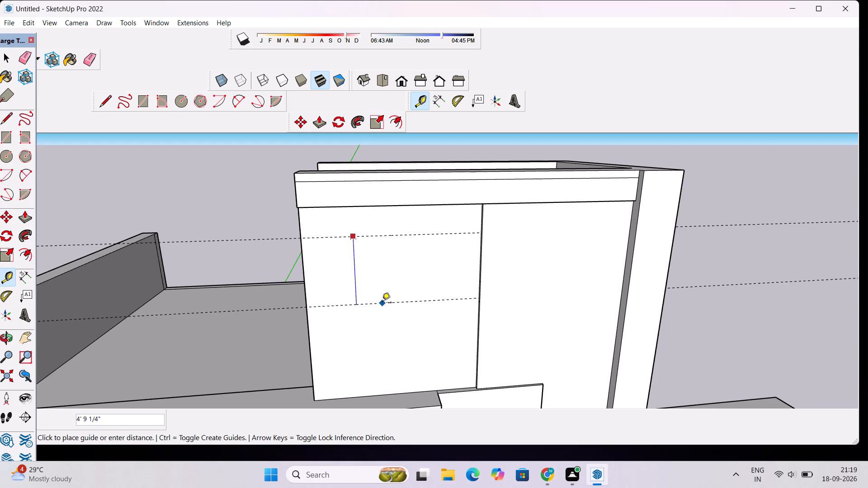
type("1'")
key("Return")
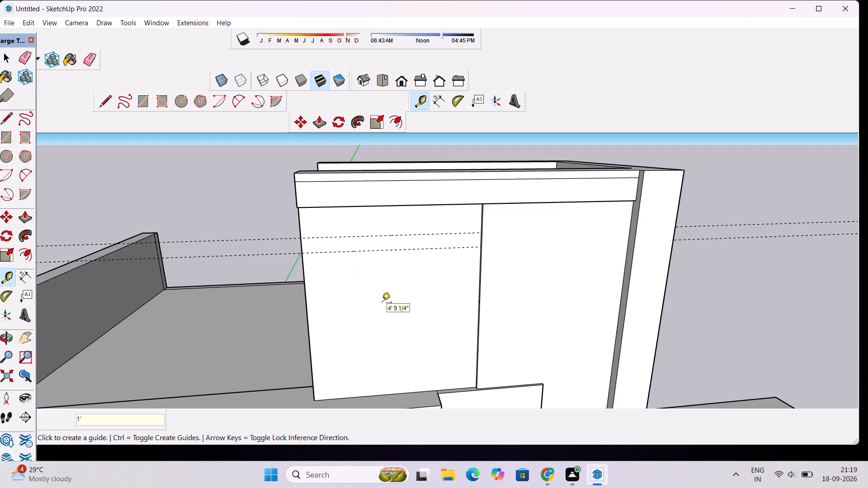
Draw a horizontal line about 12' long across the upper front panel along the lower guide.
scroll(427, 272, "up", 5)
key("l")
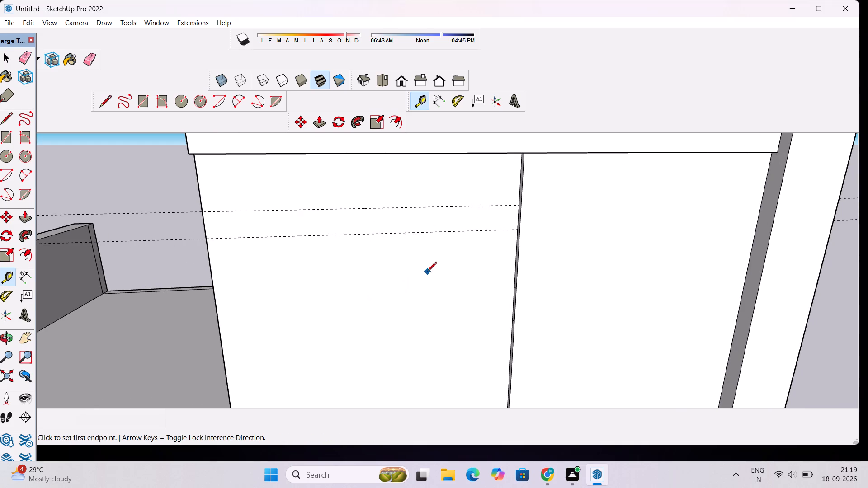
scroll(477, 215, "up", 4)
scroll(529, 236, "up", 8)
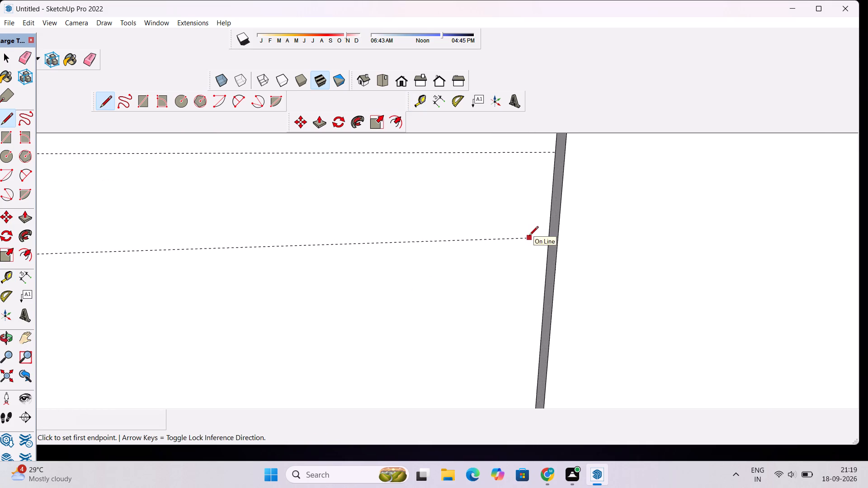
left_click(549, 238)
scroll(549, 234, "down", 14)
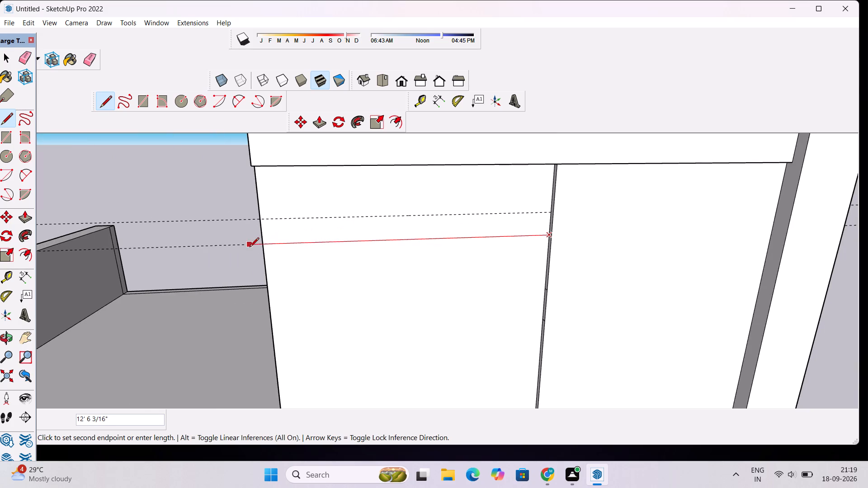
left_click(262, 246)
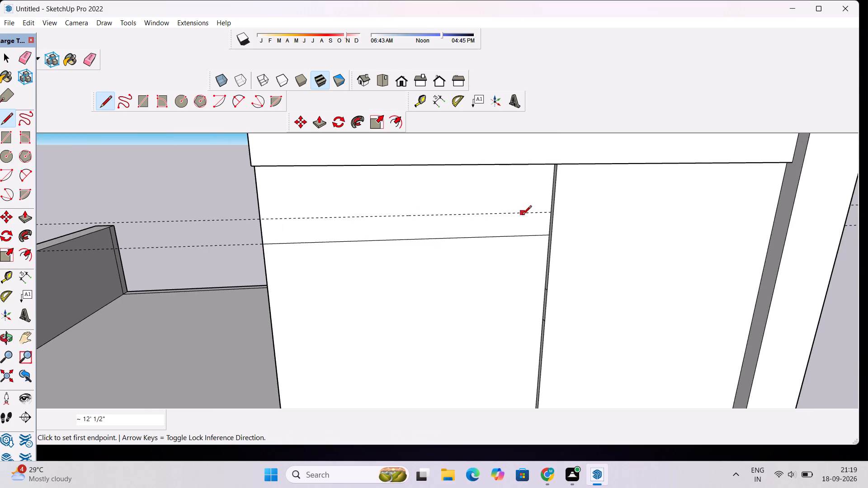
Draw a second horizontal line about 12' long across the upper front panel along the upper guide.
scroll(559, 205, "up", 7)
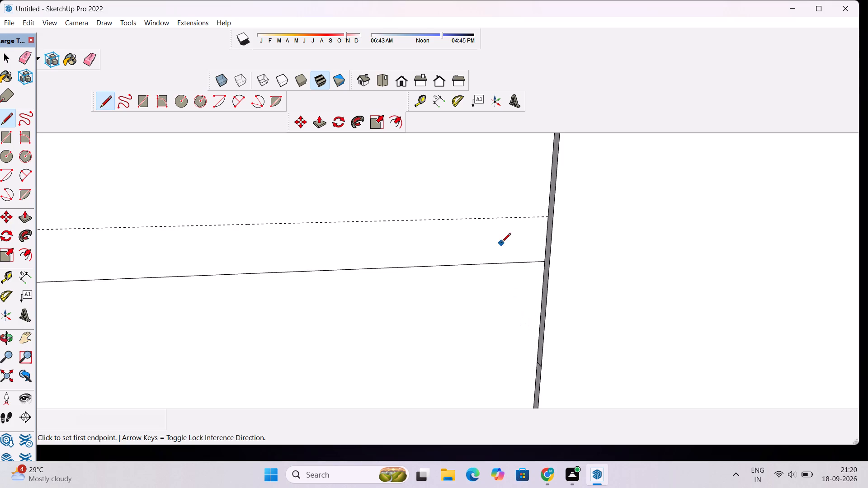
scroll(503, 258, "down", 8)
scroll(509, 269, "up", 8)
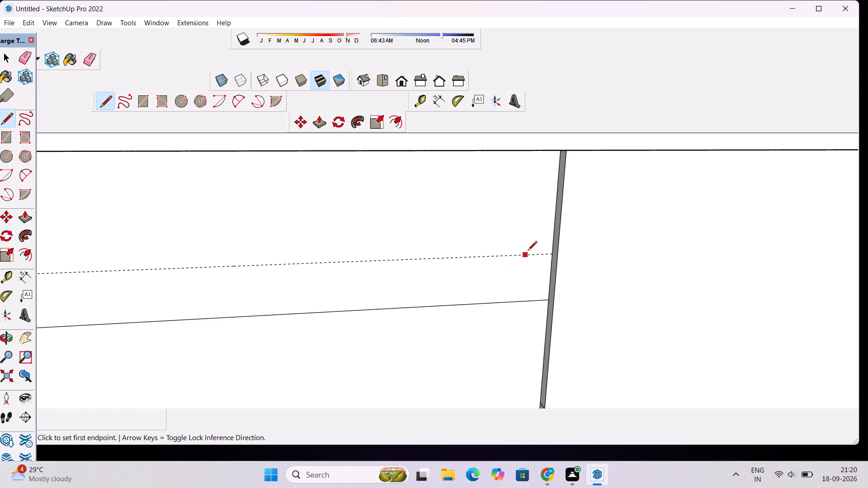
scroll(547, 257, "up", 4)
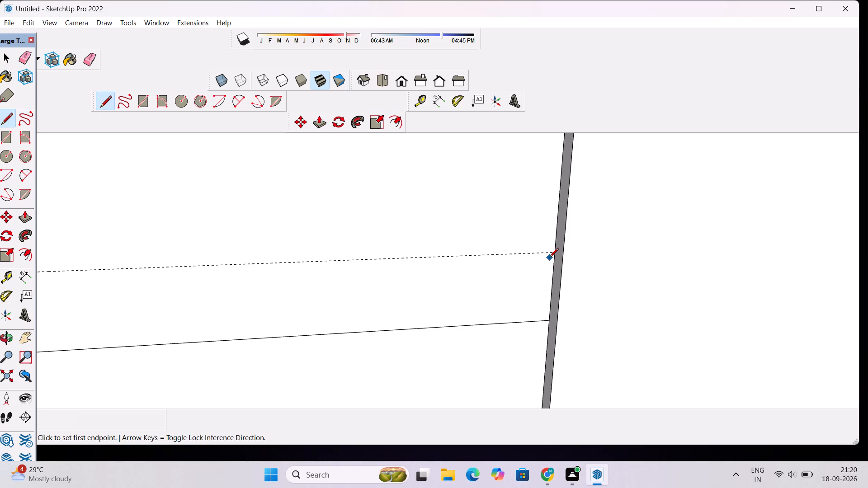
scroll(548, 263, "down", 9)
scroll(547, 263, "up", 2)
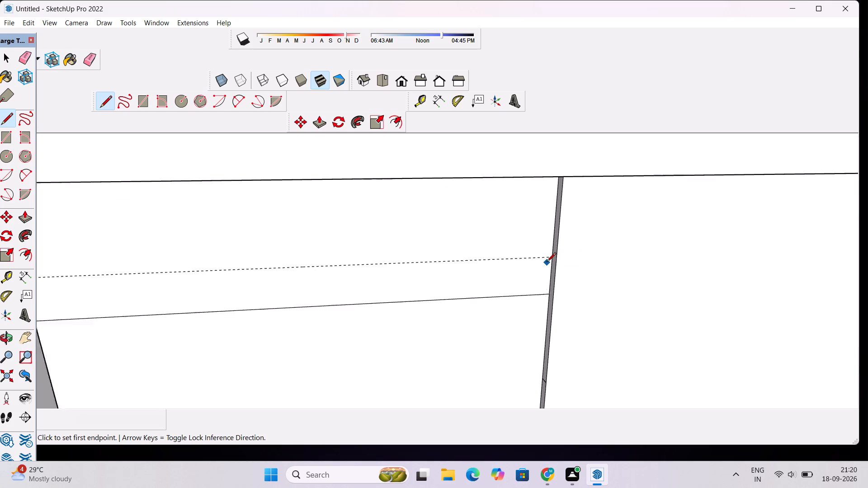
scroll(547, 263, "up", 5)
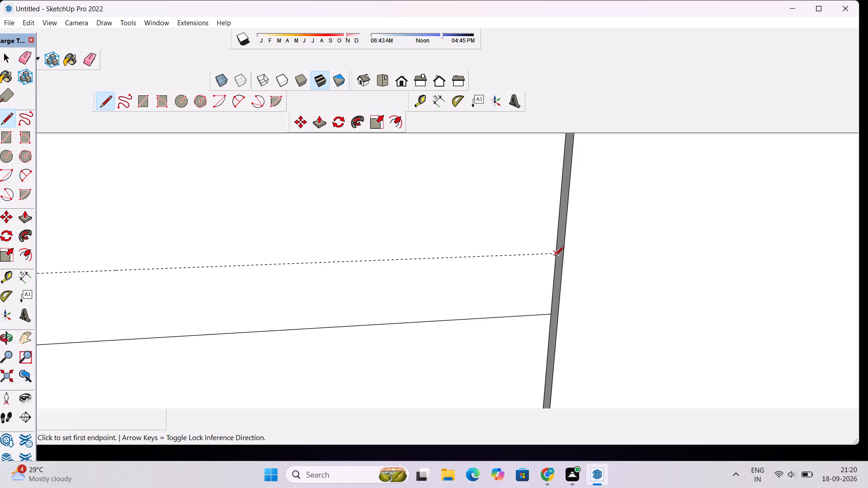
left_click(555, 256)
scroll(555, 268, "down", 14)
scroll(336, 275, "up", 4)
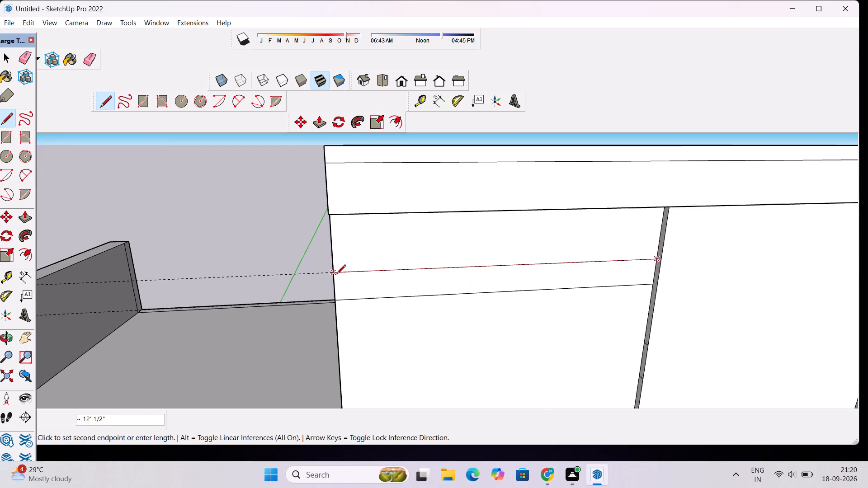
scroll(336, 275, "up", 3)
left_click(332, 271)
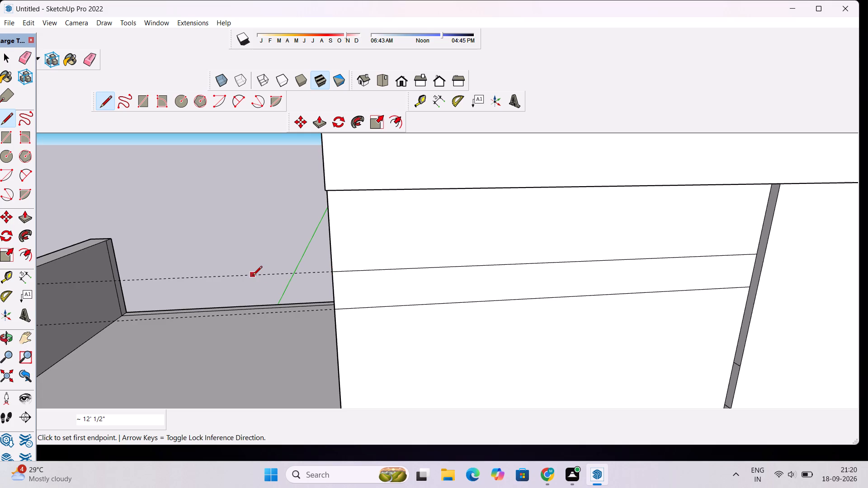
Erase the two horizontal guides.
key("space")
scroll(253, 276, "down", 8)
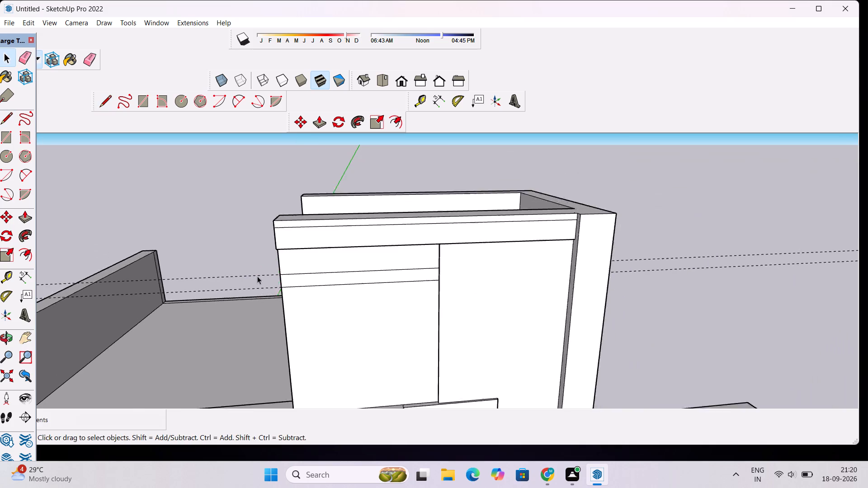
scroll(257, 276, "down", 5)
key("e")
left_click_drag(520, 260, 523, 272)
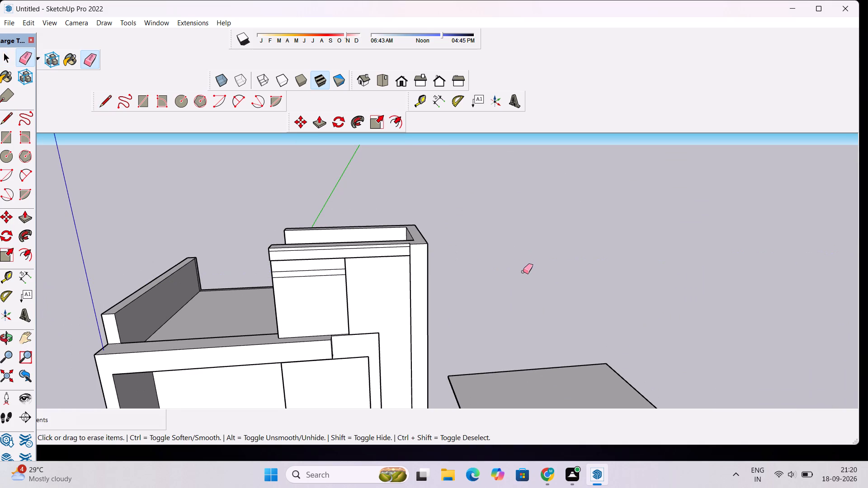
On the front wall's end face, draw a 12' vertical line up from the bottom edge's midpoint and connect it to the panel's upper line.
key("o")
scroll(245, 369, "up", 4)
left_click_drag(223, 369, 344, 378, "shift")
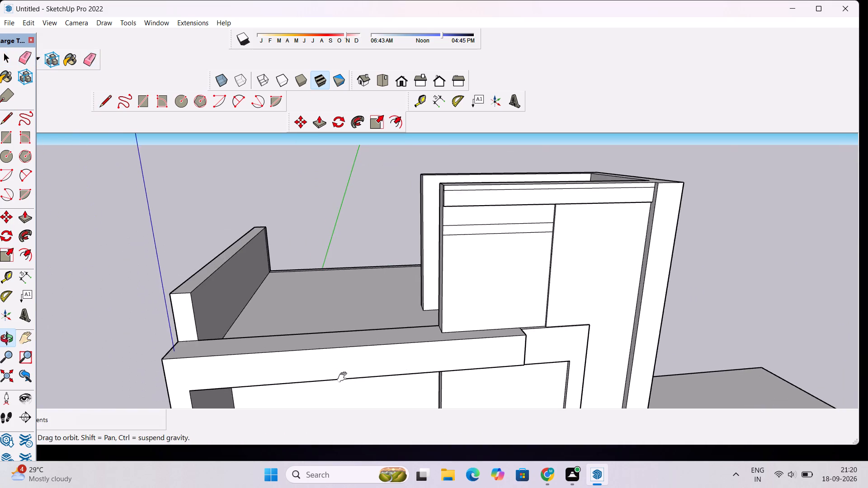
scroll(345, 371, "down", 6)
left_click_drag(424, 349, 413, 383)
scroll(410, 343, "up", 8)
left_click_drag(475, 299, 445, 318)
left_click_drag(443, 313, 455, 334, "shift")
scroll(455, 334, "down", 4)
left_click_drag(356, 336, 489, 329)
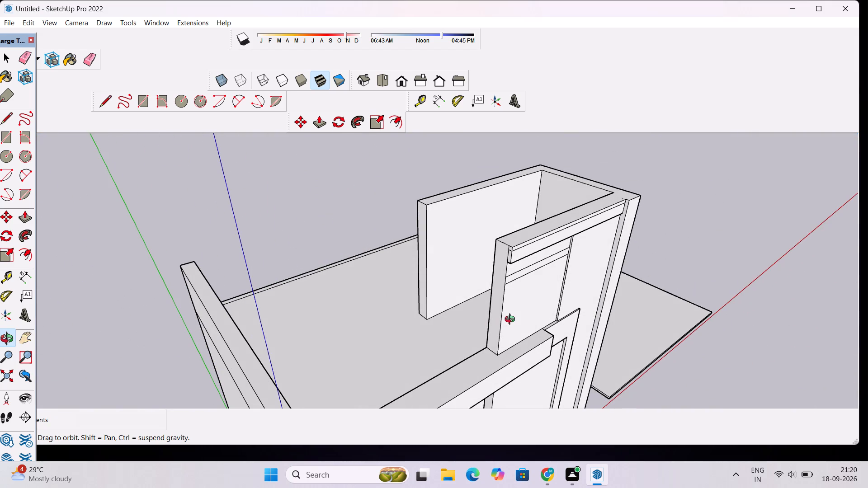
scroll(512, 320, "up", 4)
left_click_drag(501, 320, 552, 332)
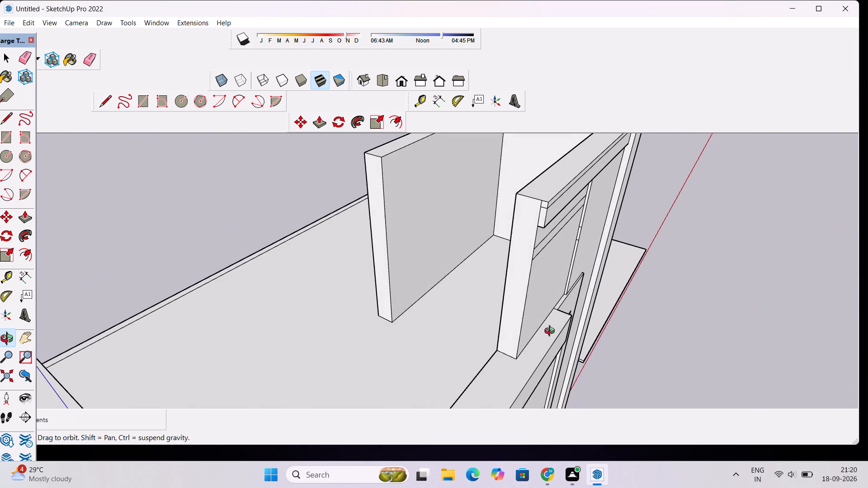
left_click_drag(554, 326, 538, 343, "shift")
left_click_drag(508, 338, 538, 335)
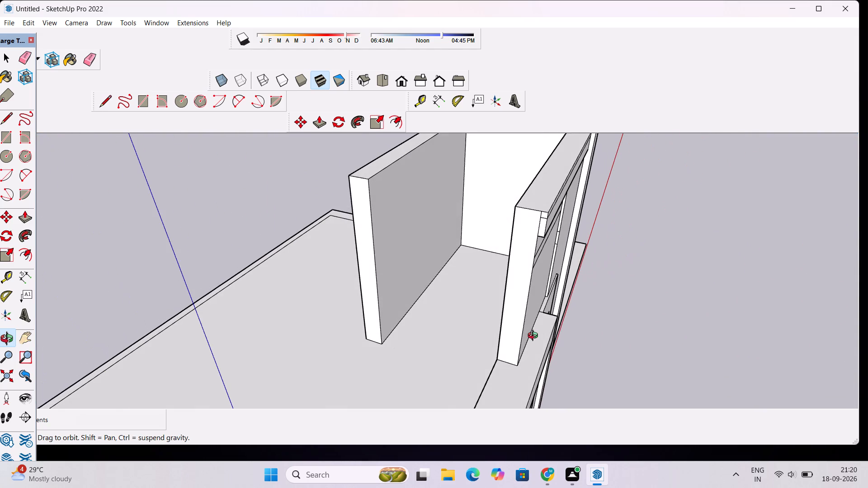
scroll(535, 337, "up", 3)
key("l")
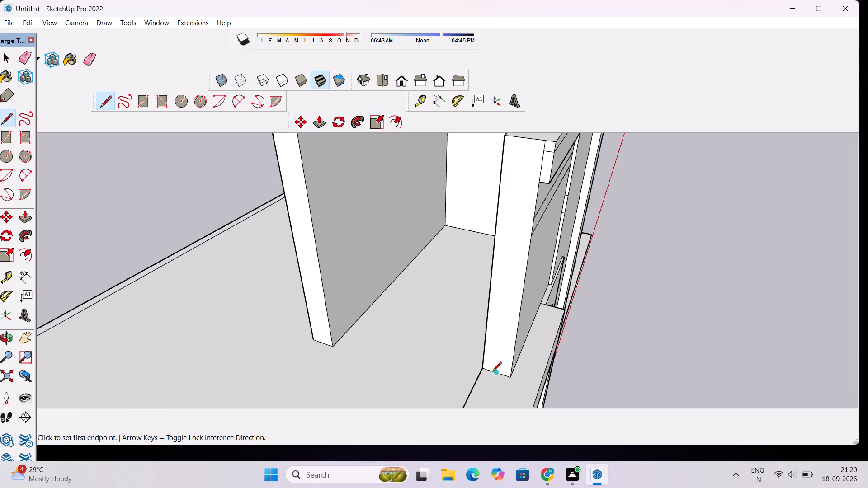
left_click(495, 374)
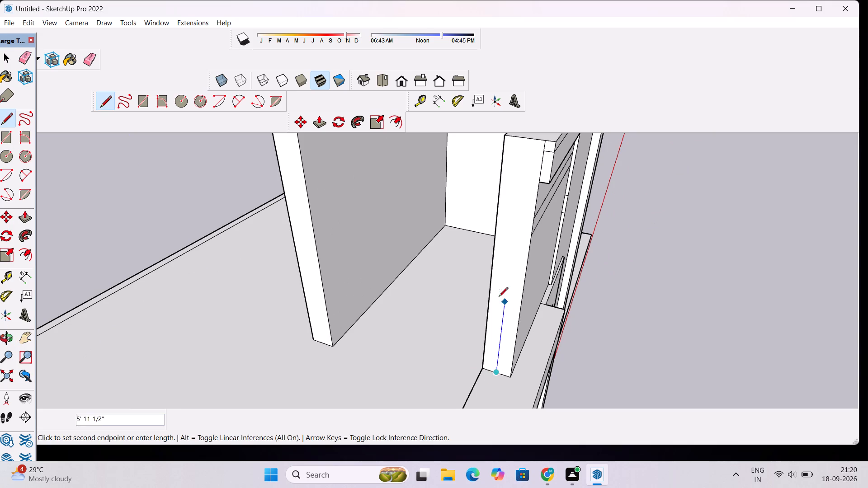
left_click(515, 217)
left_click(537, 220)
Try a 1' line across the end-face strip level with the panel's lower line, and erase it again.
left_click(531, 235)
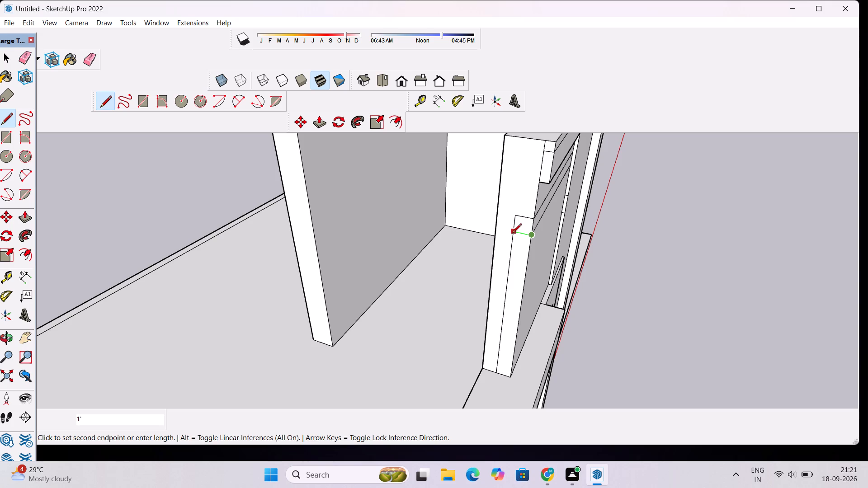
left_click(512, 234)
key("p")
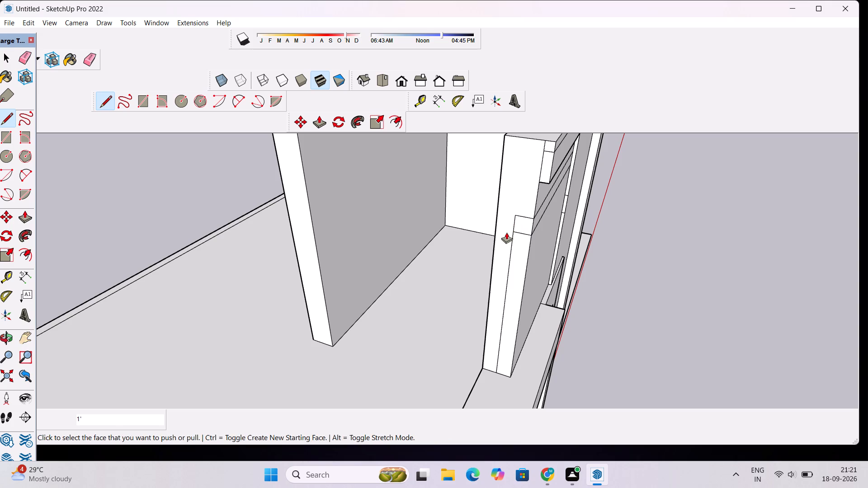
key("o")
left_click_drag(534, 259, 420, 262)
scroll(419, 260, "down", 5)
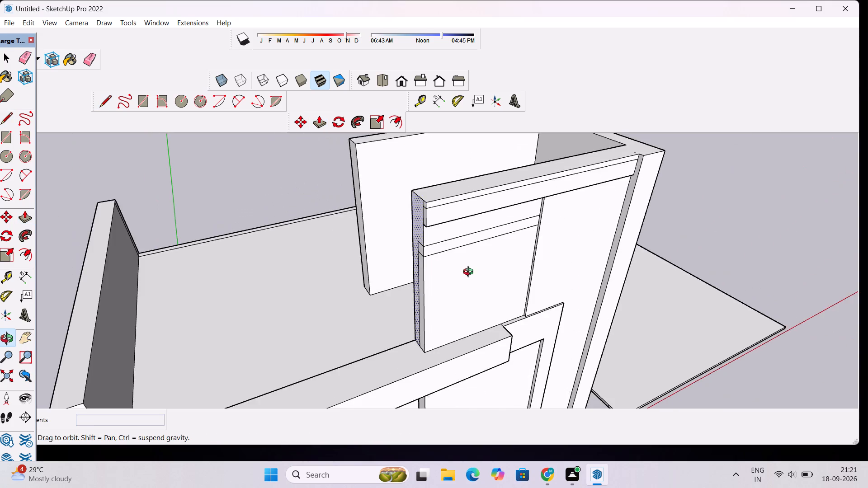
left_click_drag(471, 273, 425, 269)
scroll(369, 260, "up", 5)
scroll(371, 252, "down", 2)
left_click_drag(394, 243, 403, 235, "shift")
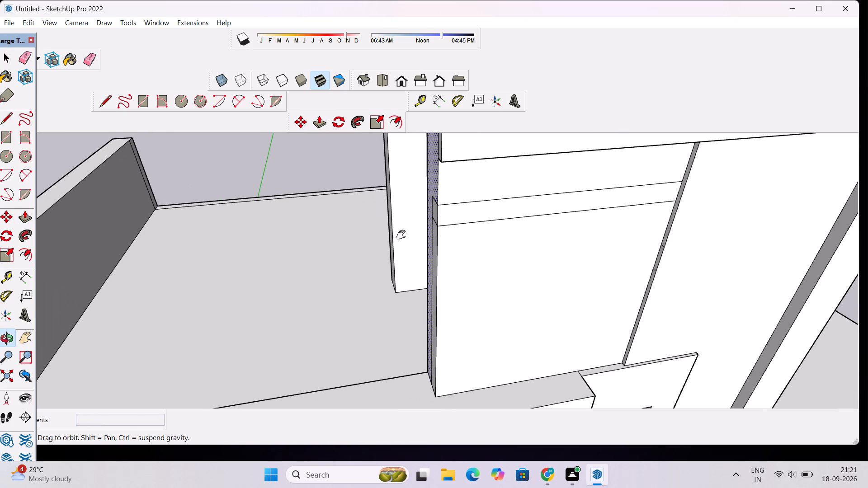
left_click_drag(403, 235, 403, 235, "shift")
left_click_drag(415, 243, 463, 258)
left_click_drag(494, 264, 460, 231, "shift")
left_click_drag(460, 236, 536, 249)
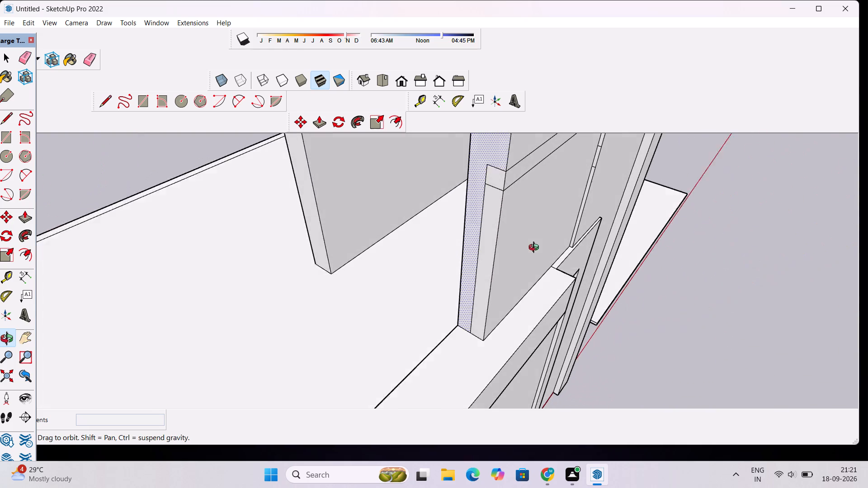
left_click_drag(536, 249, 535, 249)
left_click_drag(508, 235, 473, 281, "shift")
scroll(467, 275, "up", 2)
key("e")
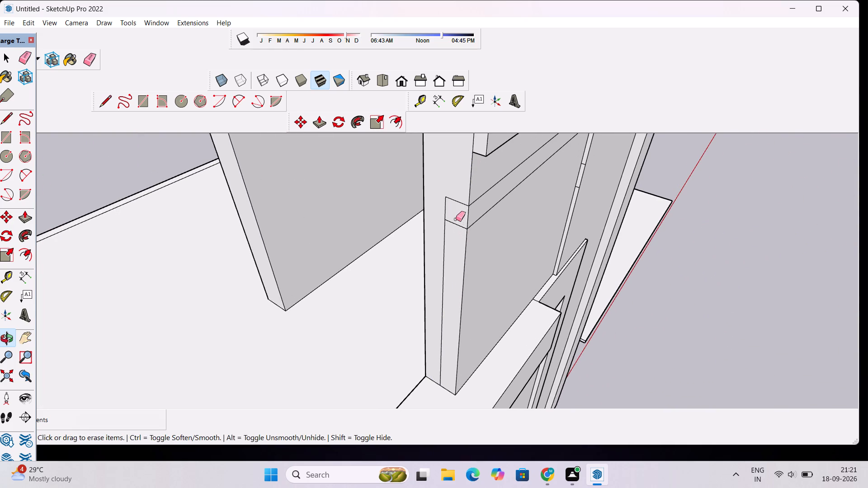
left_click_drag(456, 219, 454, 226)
Extrude the outlined strip on the front wall's end face outward by 1.5'.
key("p")
left_click(454, 231)
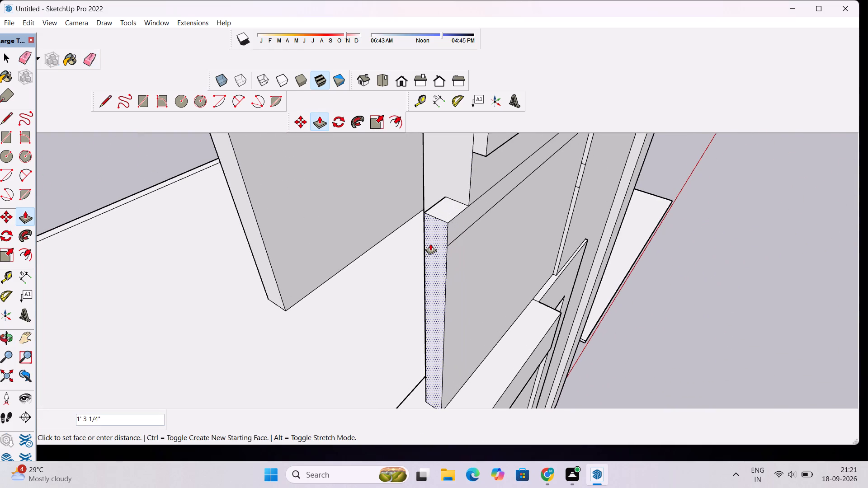
type("1.5'")
key("Return")
Pull the narrow horizontal band on the upper front panel outward 3".
key("o")
scroll(430, 244, "down", 5)
left_click_drag(493, 324, 393, 289)
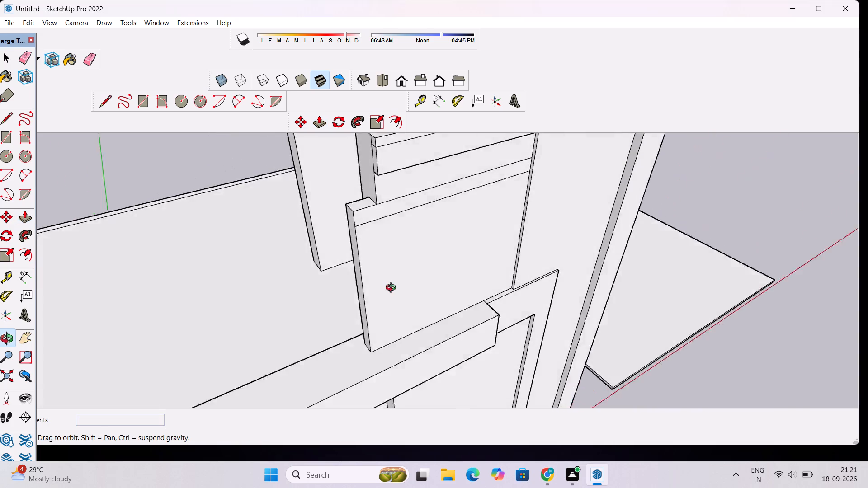
left_click_drag(393, 289, 391, 287)
left_click_drag(398, 286, 417, 333, "shift")
scroll(417, 333, "down", 4)
left_click_drag(439, 333, 410, 338)
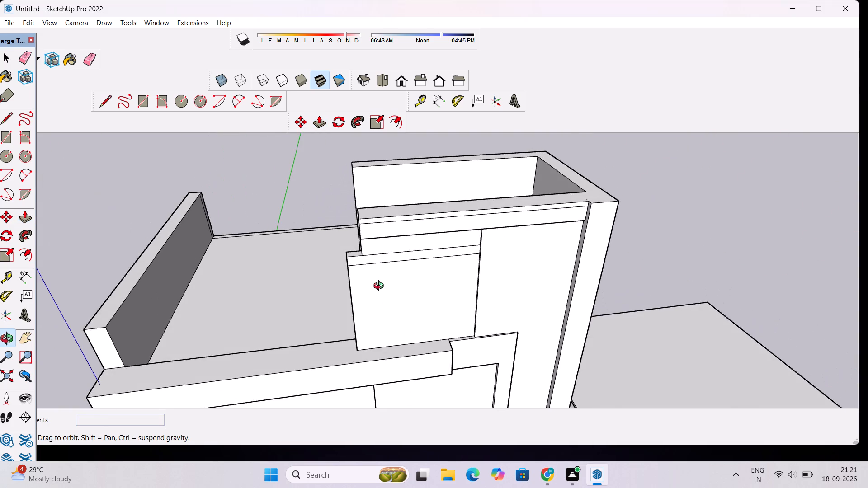
scroll(381, 287, "up", 4)
left_click_drag(429, 321, 409, 268)
left_click_drag(407, 263, 430, 301)
left_click_drag(432, 302, 437, 314)
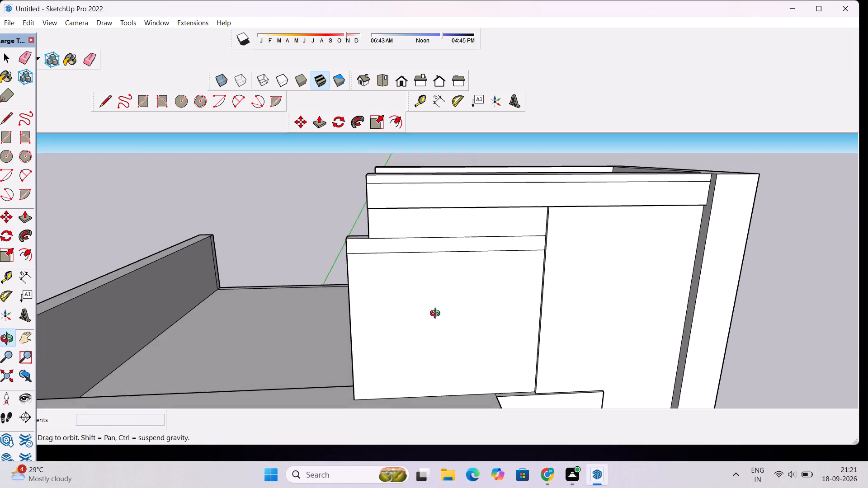
left_click_drag(437, 314, 438, 315)
key("p")
left_click(423, 253)
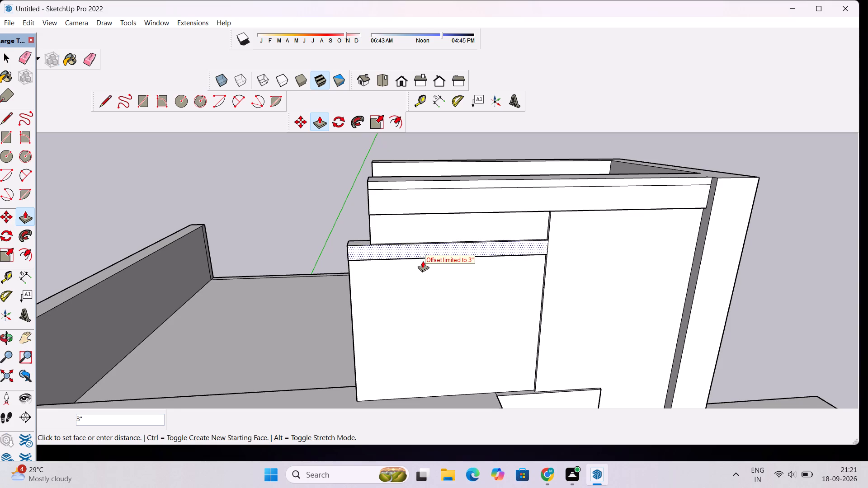
left_click(423, 261)
Erase the two short stray cross edges on the narrow vertical side strip beside the upper front panel.
scroll(423, 258, "down", 4)
key("o")
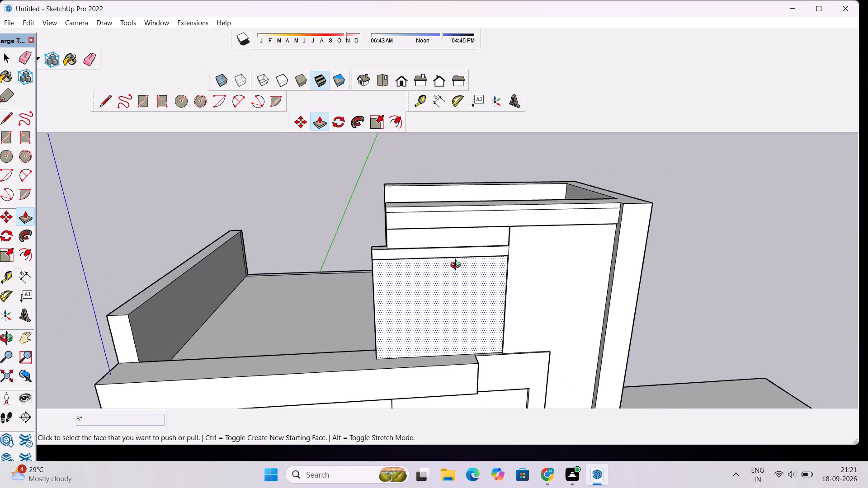
left_click_drag(503, 295, 334, 289)
scroll(304, 264, "up", 4)
left_click_drag(301, 264, 406, 276)
scroll(415, 273, "down", 4)
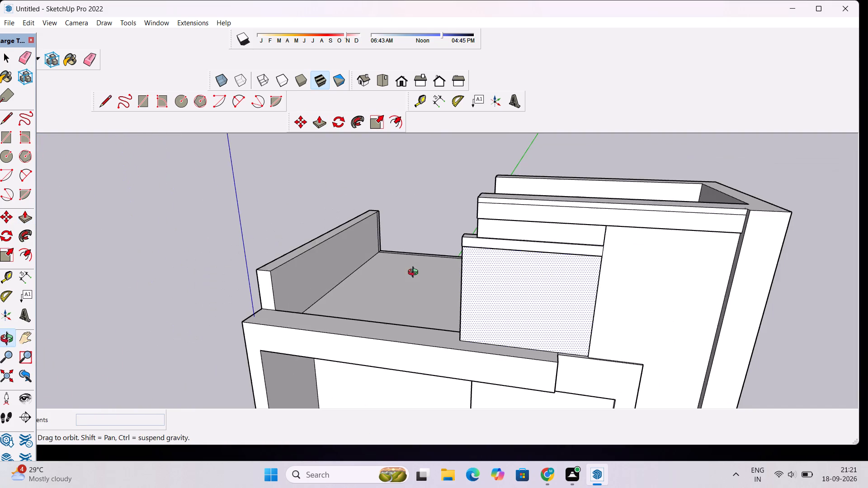
key("space")
type("po")
left_click_drag(397, 258, 667, 303)
scroll(566, 230, "up", 5)
left_click_drag(558, 247, 488, 233)
left_click_drag(483, 226, 502, 283, "shift")
scroll(497, 231, "up", 7)
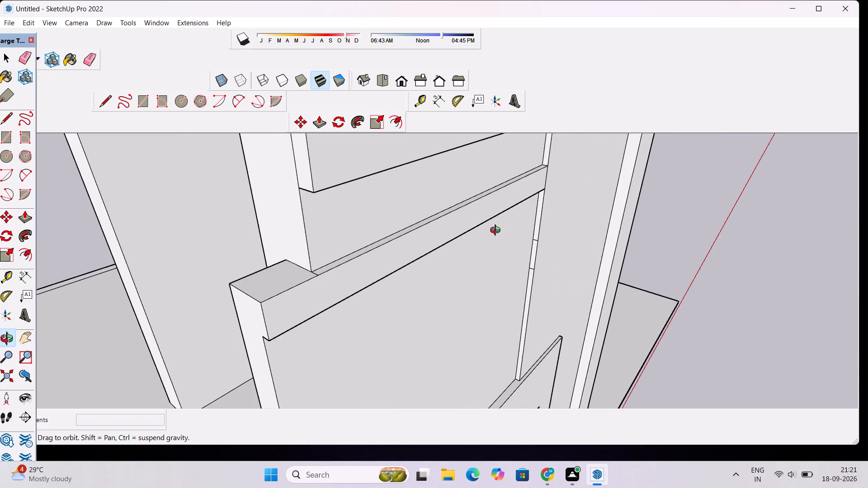
scroll(497, 231, "up", 1)
left_click_drag(540, 226, 493, 249, "shift")
scroll(491, 255, "up", 4, "shift")
key("e")
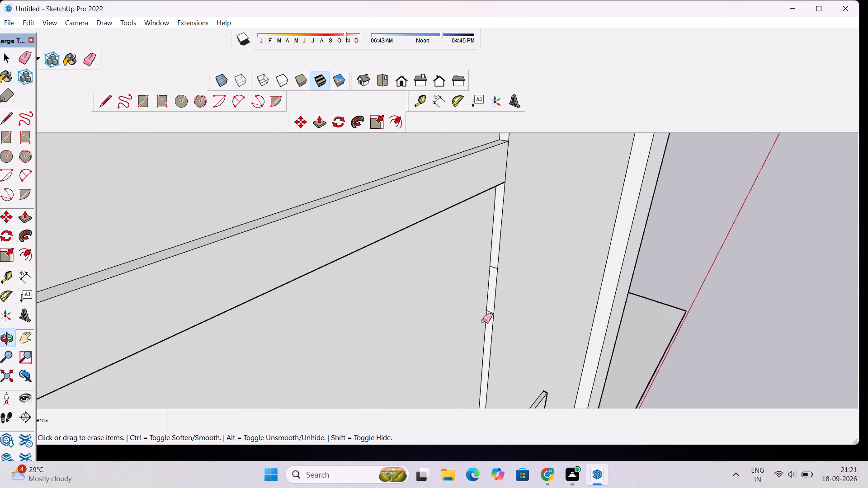
scroll(477, 253, "down", 4)
scroll(476, 315, "up", 8)
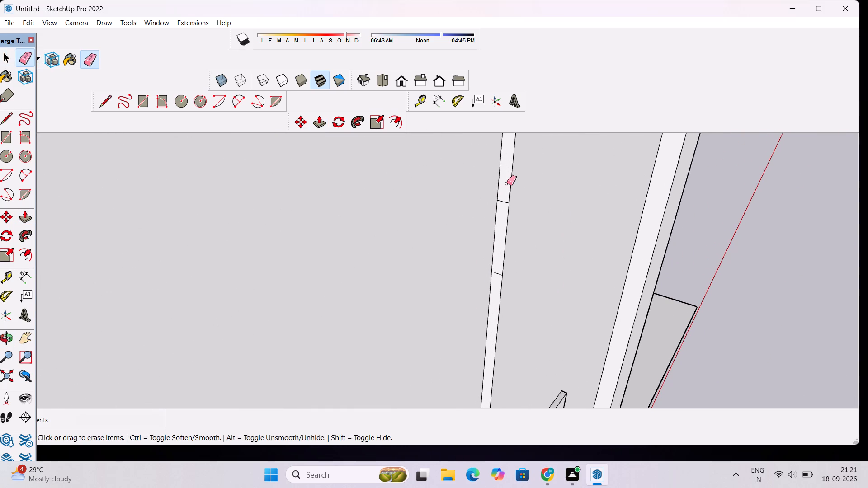
left_click_drag(507, 183, 507, 191)
left_click_drag(499, 260, 500, 273)
scroll(461, 255, "down", 1)
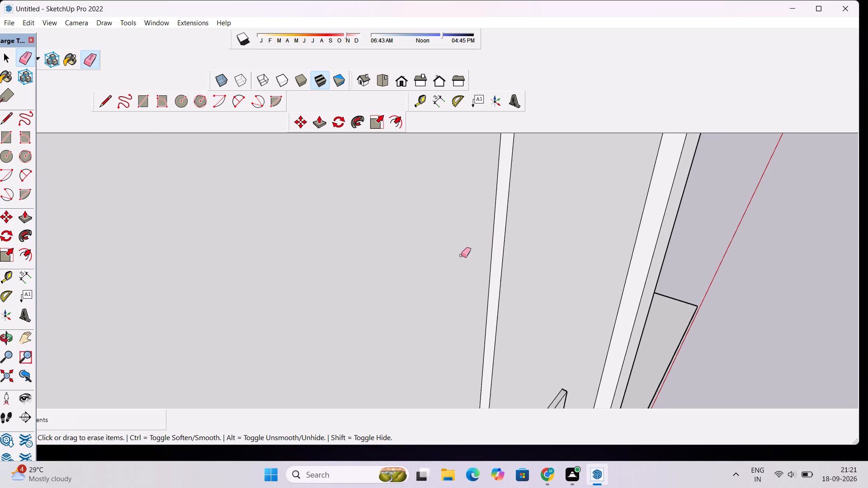
Examine the upper façade's stepped bands, ledge and panel from the front, side and above.
scroll(461, 255, "down", 20)
scroll(461, 255, "down", 3)
key("o")
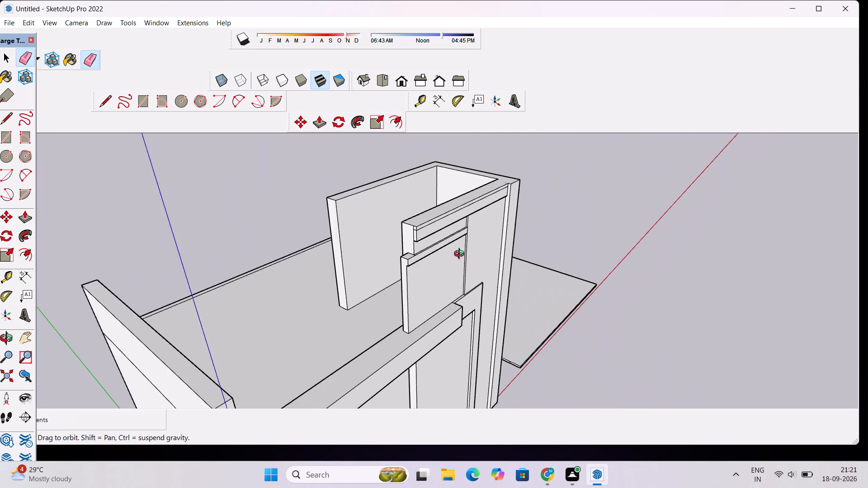
left_click_drag(466, 291, 415, 303)
scroll(404, 282, "down", 5)
left_click_drag(409, 280, 435, 278, "shift")
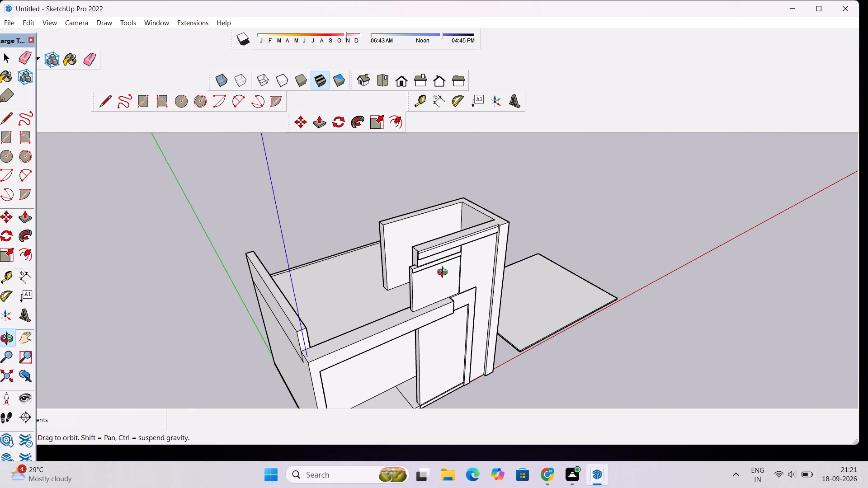
left_click_drag(471, 287, 423, 282)
left_click_drag(422, 281, 515, 271, "shift")
scroll(515, 271, "up", 5, "shift")
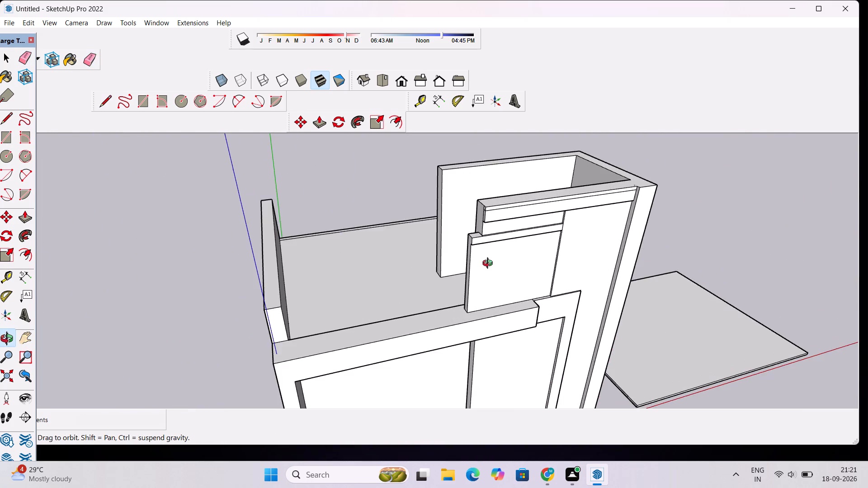
left_click_drag(490, 264, 528, 326)
scroll(498, 283, "up", 8)
left_click_drag(501, 281, 565, 249)
left_click_drag(538, 222, 504, 329, "shift")
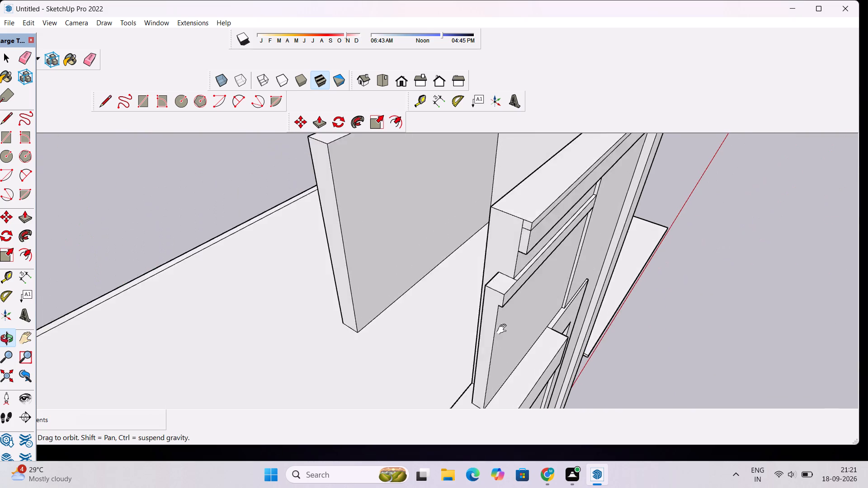
left_click_drag(504, 329, 503, 332, "shift")
scroll(529, 308, "up", 3, "shift")
left_click_drag(533, 301, 514, 253)
left_click_drag(510, 235, 494, 311, "shift")
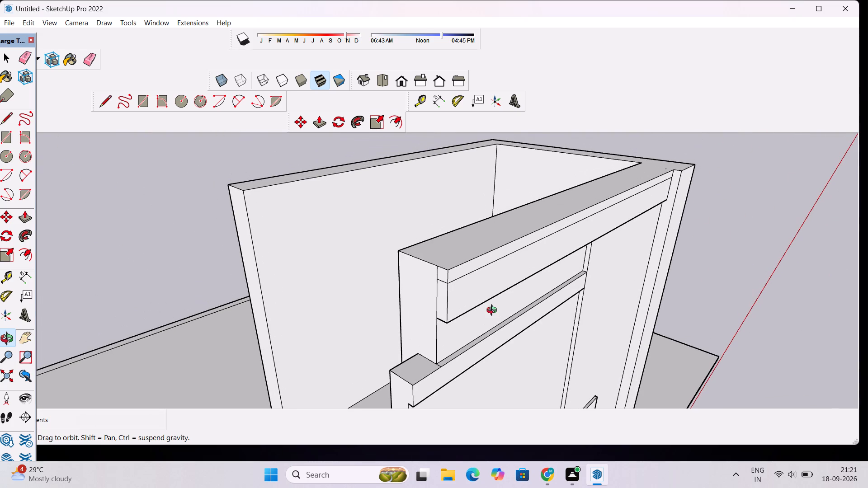
left_click_drag(543, 339, 543, 341)
left_click_drag(543, 341, 451, 323)
scroll(443, 318, "down", 5)
left_click_drag(443, 319, 415, 260)
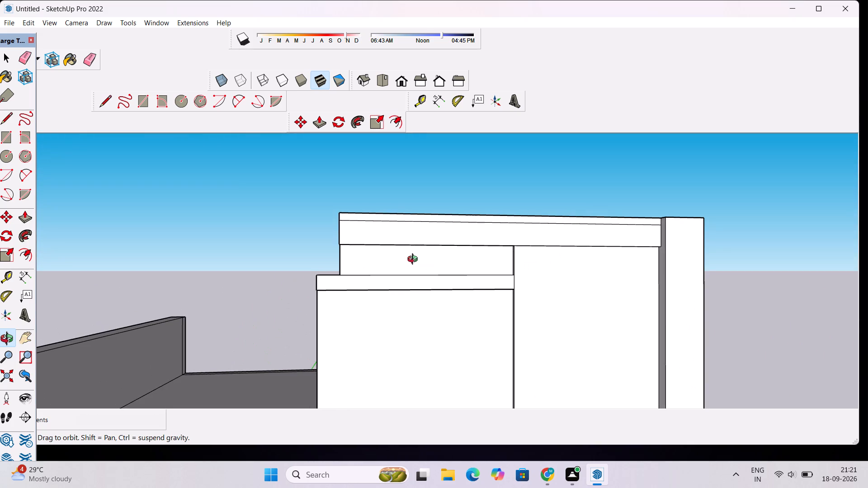
scroll(415, 260, "down", 3)
left_click_drag(423, 256, 431, 286)
scroll(429, 251, "up", 5)
left_click_drag(439, 273, 489, 299)
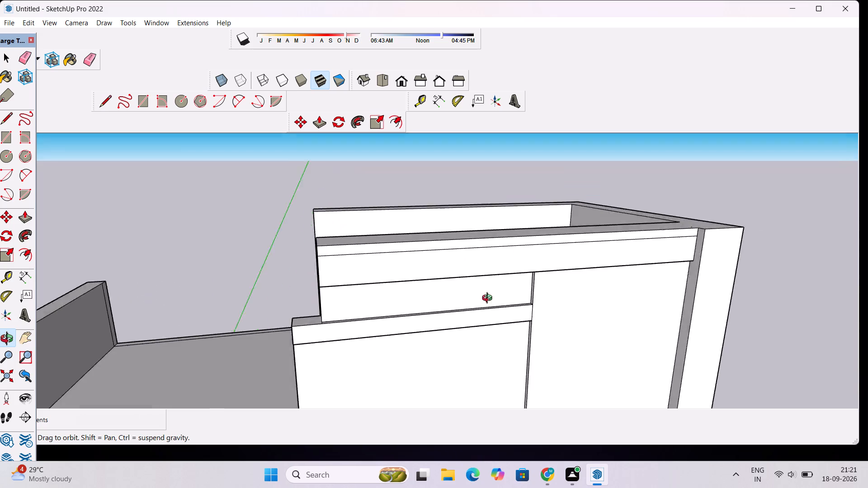
left_click_drag(489, 299, 588, 288)
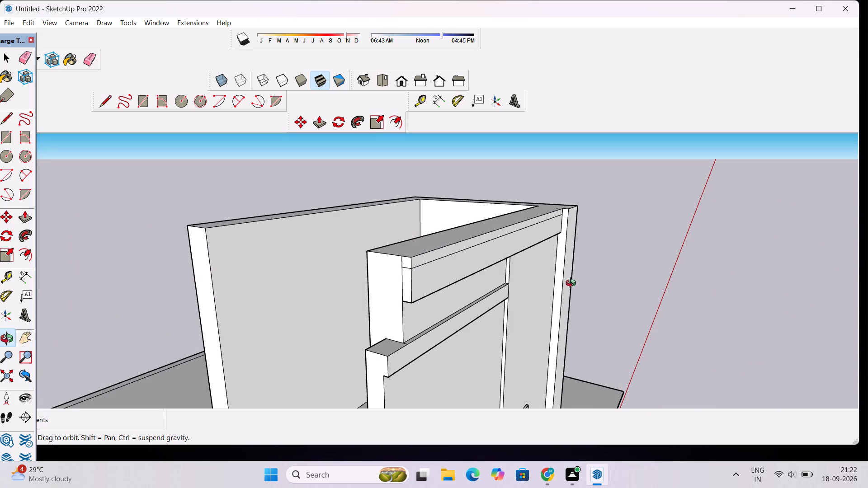
left_click_drag(571, 288, 492, 279)
scroll(488, 269, "down", 5)
scroll(459, 252, "up", 4)
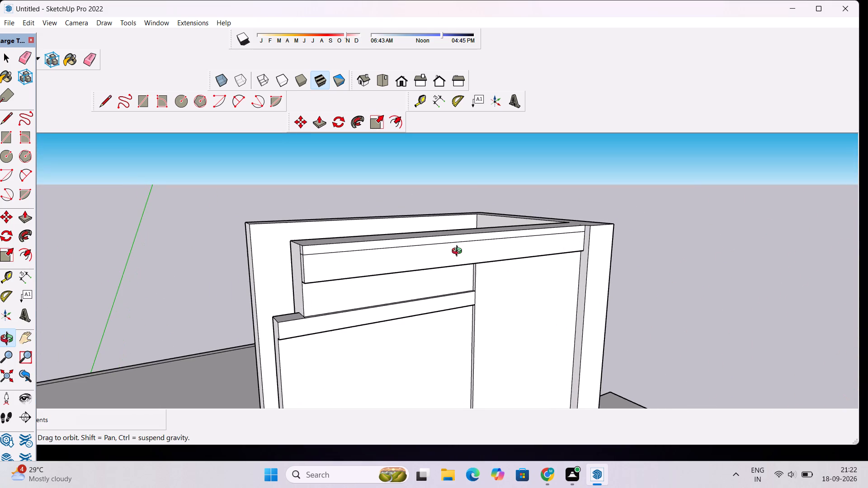
Push the taller lower face of the top front band inward by 1", below the thin top strip.
key("p")
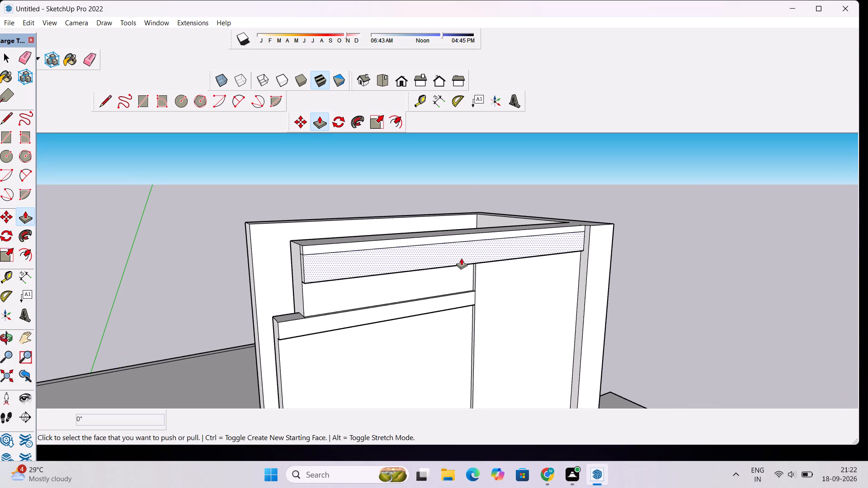
left_click(461, 258)
type("1\"")
key("Return")
Erase the short stray edge on the ledge's top face at the corner of the recessed wall above the upper panel.
scroll(461, 256, "down", 3)
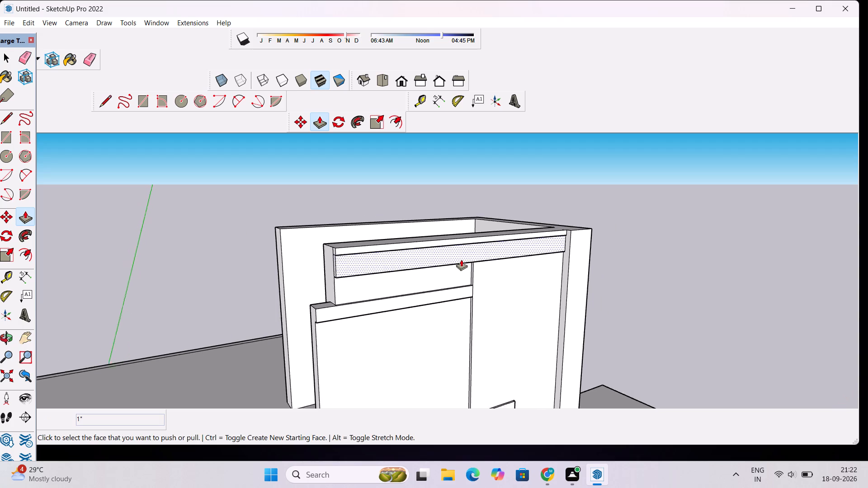
scroll(461, 259, "down", 1)
scroll(464, 266, "up", 4)
key("o")
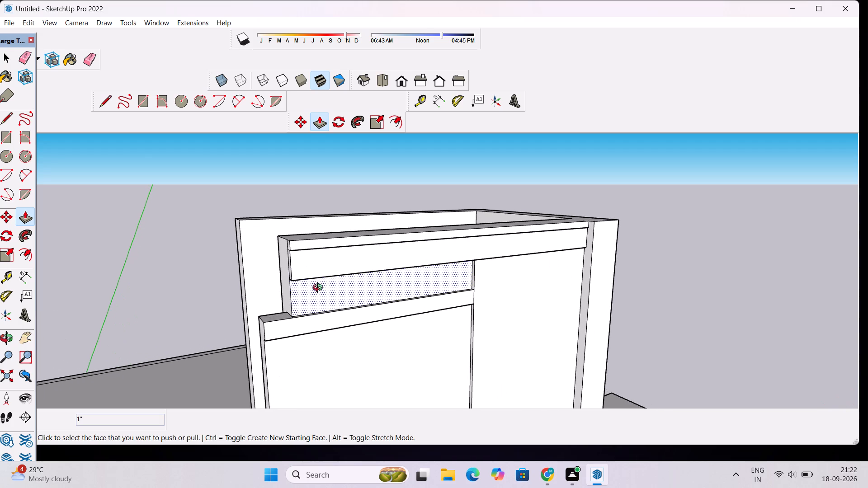
left_click_drag(273, 282, 353, 282)
scroll(425, 292, "up", 5)
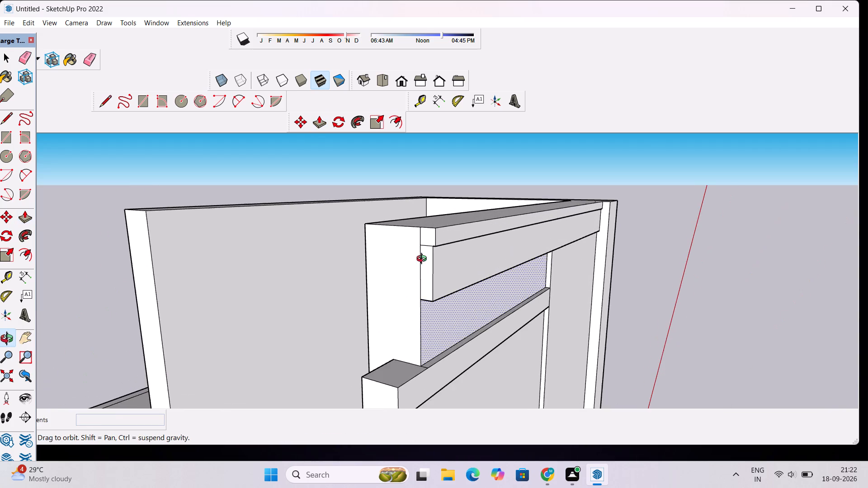
left_click_drag(423, 265, 396, 286, "shift")
left_click_drag(419, 317, 341, 319)
scroll(332, 300, "down", 5)
left_click_drag(337, 358, 245, 386)
scroll(348, 344, "up", 8)
left_click_drag(321, 338, 320, 396)
scroll(283, 311, "up", 5)
left_click_drag(293, 313, 348, 326, "shift")
scroll(350, 326, "up", 3)
key("e")
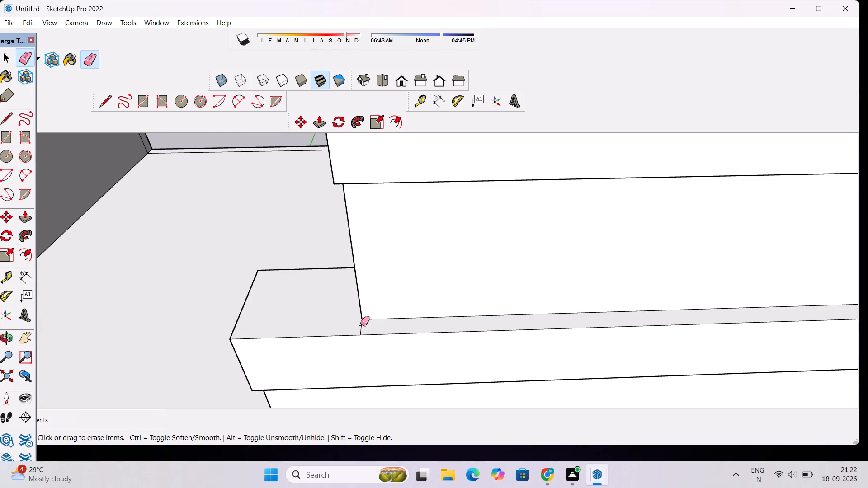
left_click(361, 328)
Examine the whole building's front façade, including the lower frame, opening and front panel.
scroll(332, 308, "down", 8)
scroll(461, 307, "down", 4)
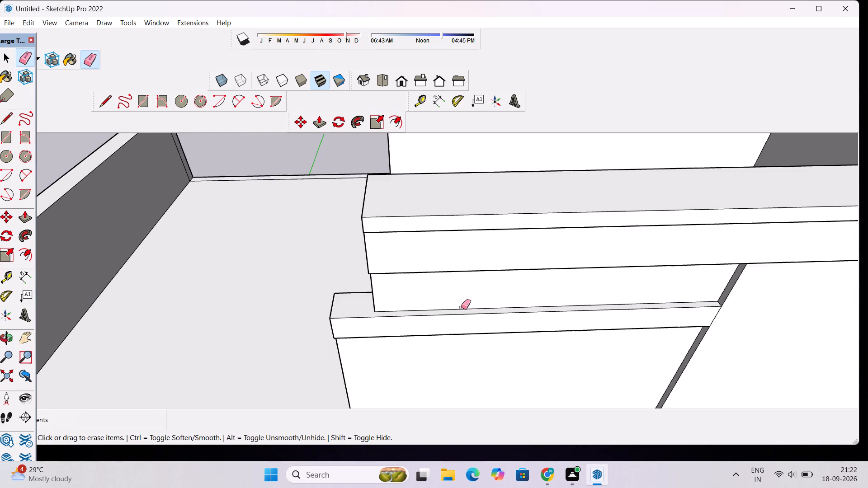
scroll(461, 307, "down", 20)
scroll(461, 307, "down", 5)
key("o")
left_click_drag(473, 313, 447, 238)
left_click_drag(459, 313, 497, 353)
left_click_drag(528, 307, 501, 282, "shift")
scroll(476, 263, "down", 3)
left_click_drag(474, 264, 484, 316)
scroll(480, 305, "down", 1)
left_click_drag(473, 299, 442, 207)
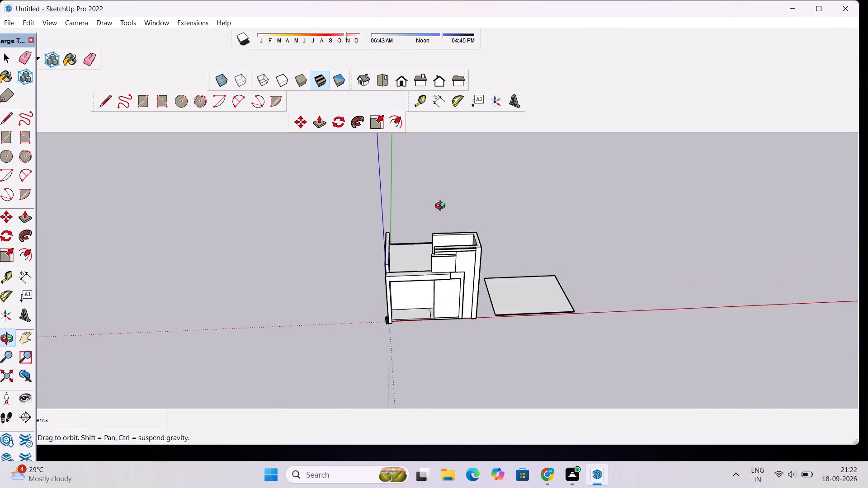
left_click_drag(442, 207, 442, 196)
left_click_drag(430, 304, 438, 321)
scroll(436, 312, "up", 8)
left_click_drag(421, 317, 421, 315)
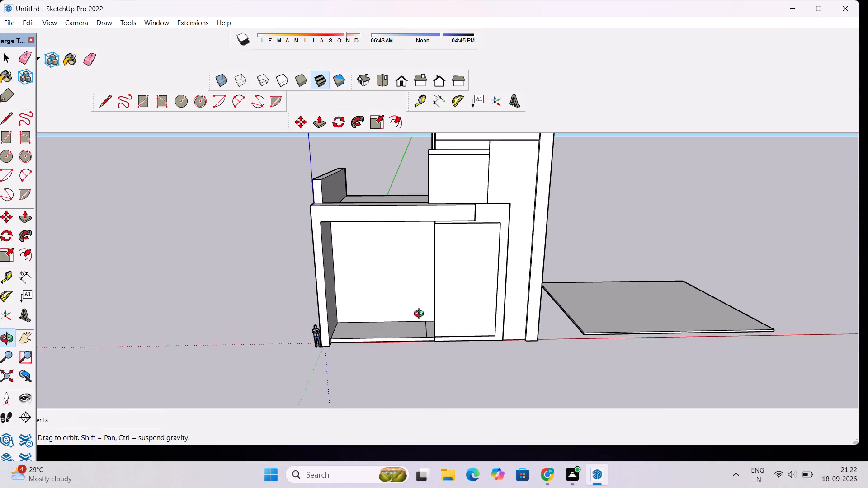
left_click_drag(421, 315, 434, 277)
scroll(434, 277, "up", 6)
scroll(434, 277, "down", 3)
left_click_drag(434, 277, 385, 299)
scroll(385, 299, "down", 2)
left_click_drag(385, 296, 450, 305, "shift")
scroll(451, 305, "down", 3)
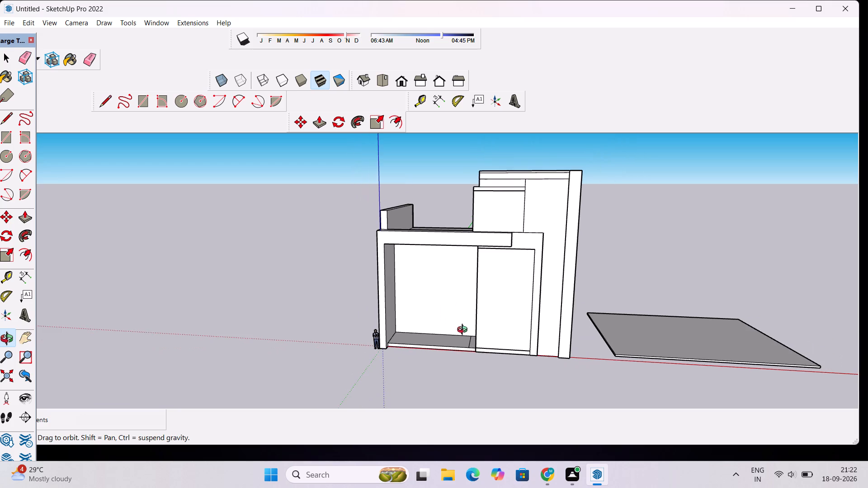
left_click_drag(467, 338, 499, 328)
left_click_drag(499, 328, 443, 347, "shift")
scroll(442, 347, "up", 3, "shift")
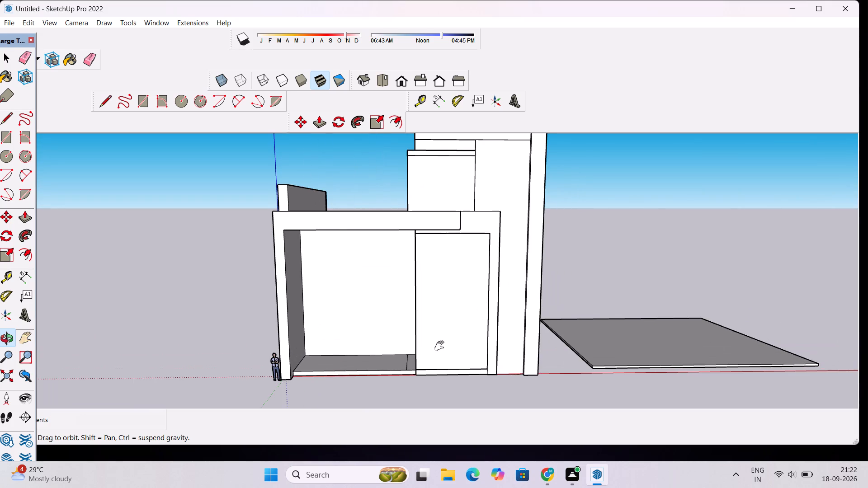
left_click_drag(441, 346, 439, 352, "shift")
Place a vertical guide on the lower front panel, about 4' 11" in from its edge beside the opening.
key("r")
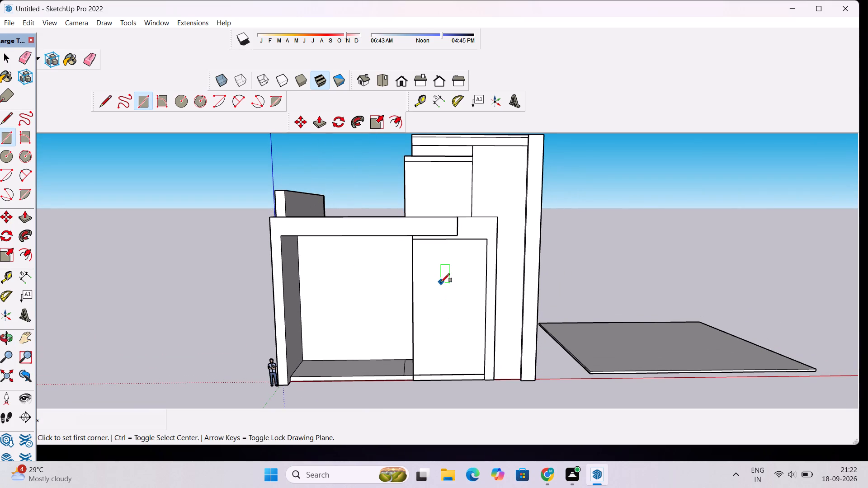
scroll(427, 304, "up", 7)
key("t")
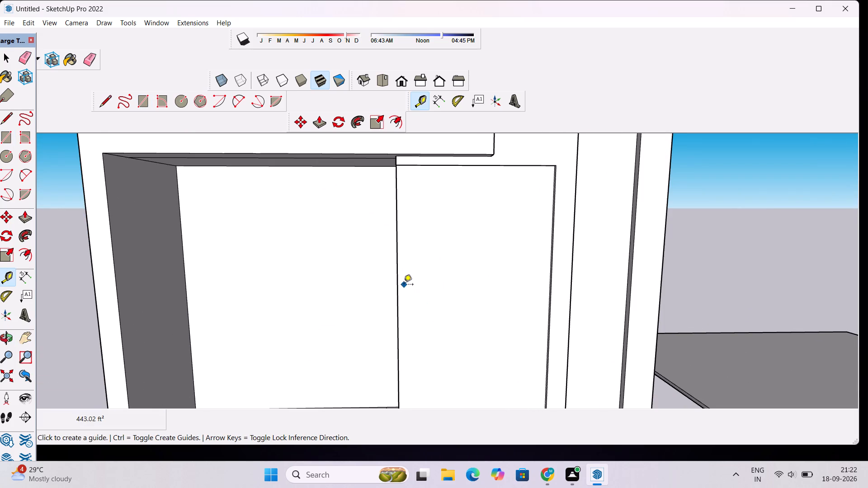
left_click(399, 290)
scroll(424, 285, "down", 8)
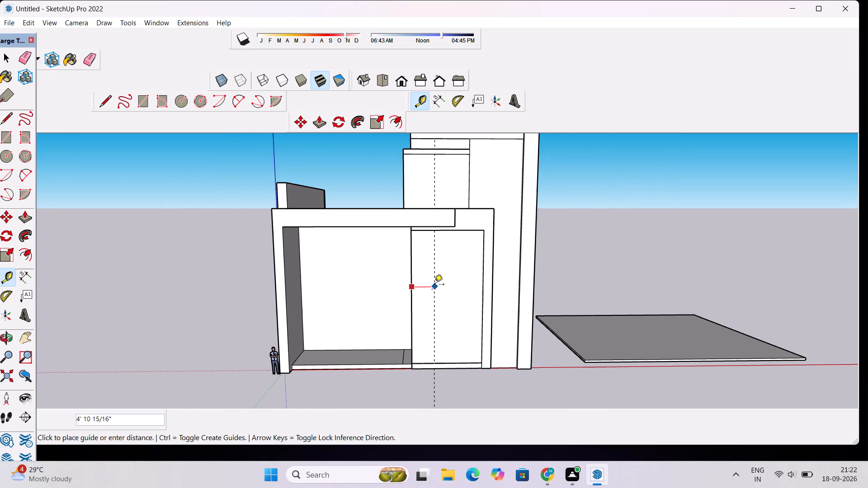
left_click(434, 285)
Draw a vertical line about 29' long along the guide, from the lower front panel's bottom edge to its top edge.
scroll(442, 352, "up", 4)
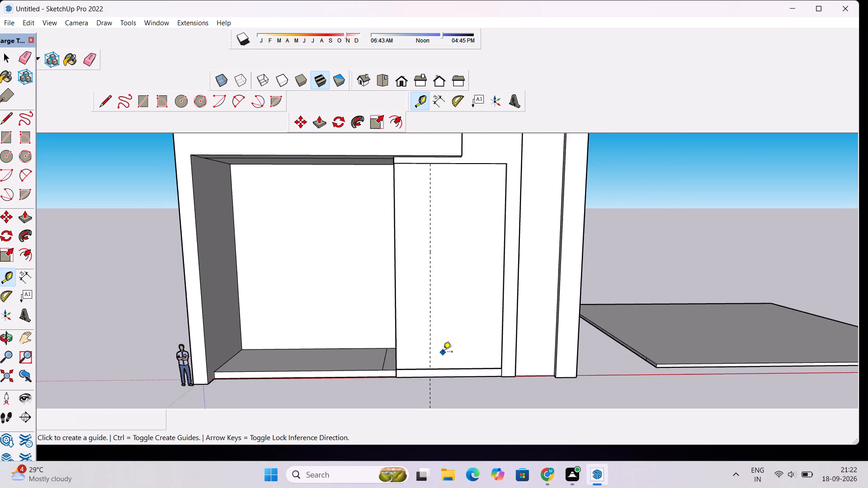
scroll(443, 352, "up", 3)
key("l")
scroll(439, 365, "up", 9)
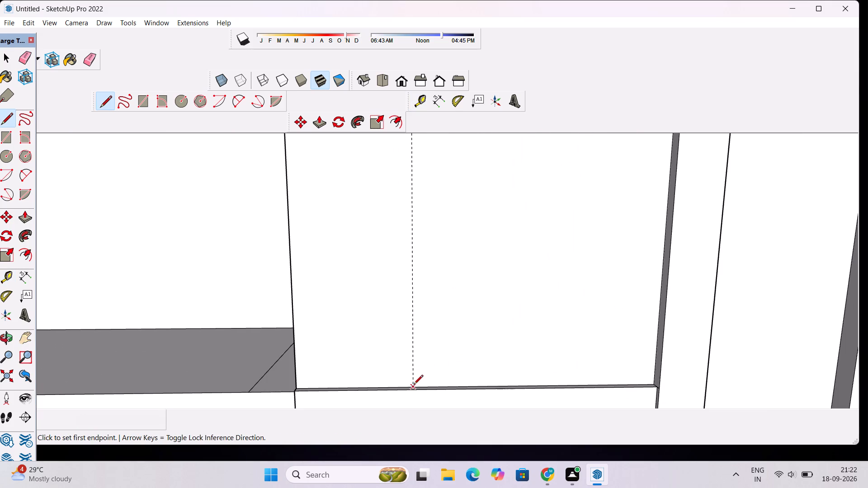
left_click(414, 385)
scroll(413, 330, "down", 14)
scroll(405, 270, "down", 4)
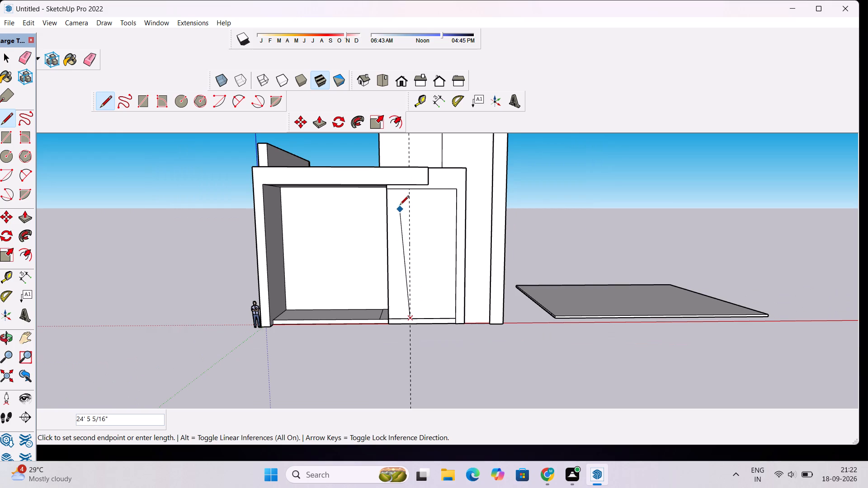
scroll(401, 199, "up", 18)
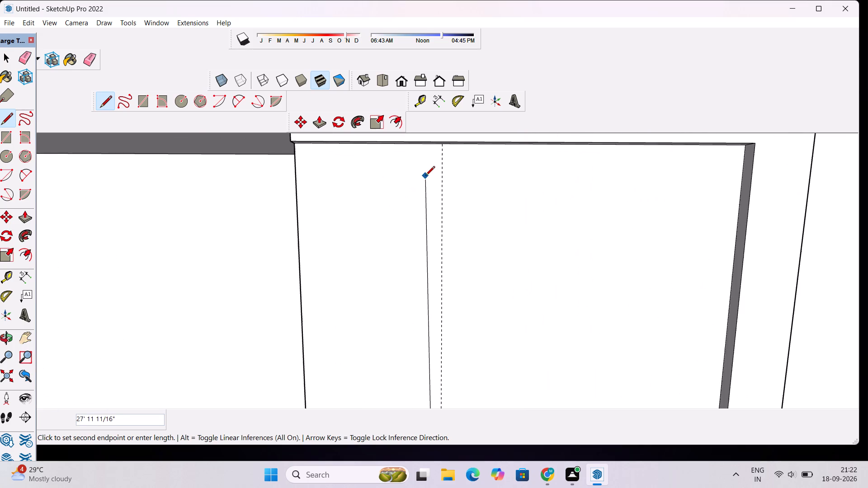
scroll(439, 156, "up", 6)
scroll(441, 147, "down", 4)
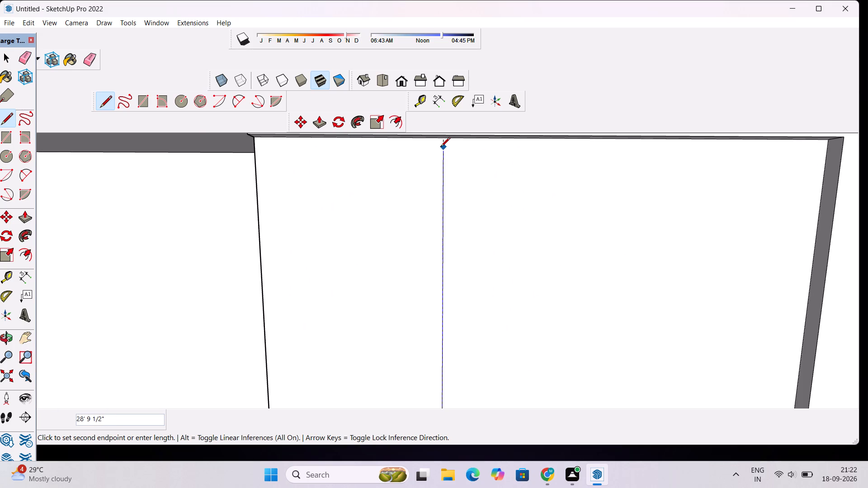
left_click(442, 140)
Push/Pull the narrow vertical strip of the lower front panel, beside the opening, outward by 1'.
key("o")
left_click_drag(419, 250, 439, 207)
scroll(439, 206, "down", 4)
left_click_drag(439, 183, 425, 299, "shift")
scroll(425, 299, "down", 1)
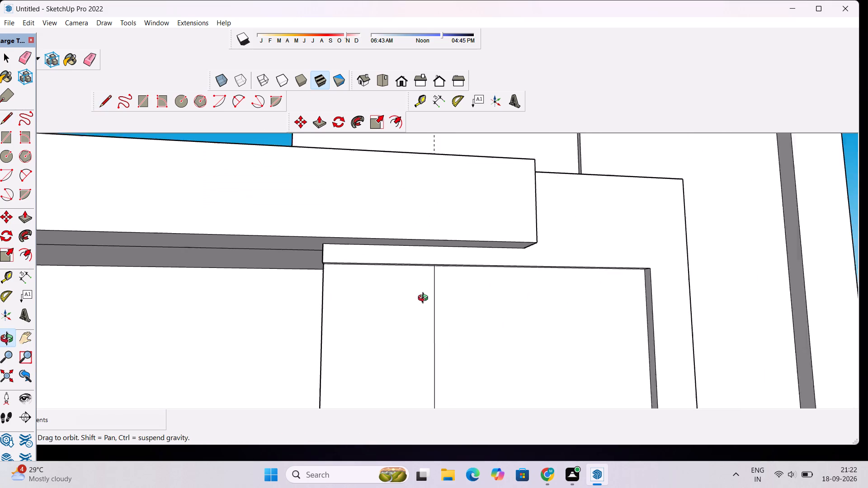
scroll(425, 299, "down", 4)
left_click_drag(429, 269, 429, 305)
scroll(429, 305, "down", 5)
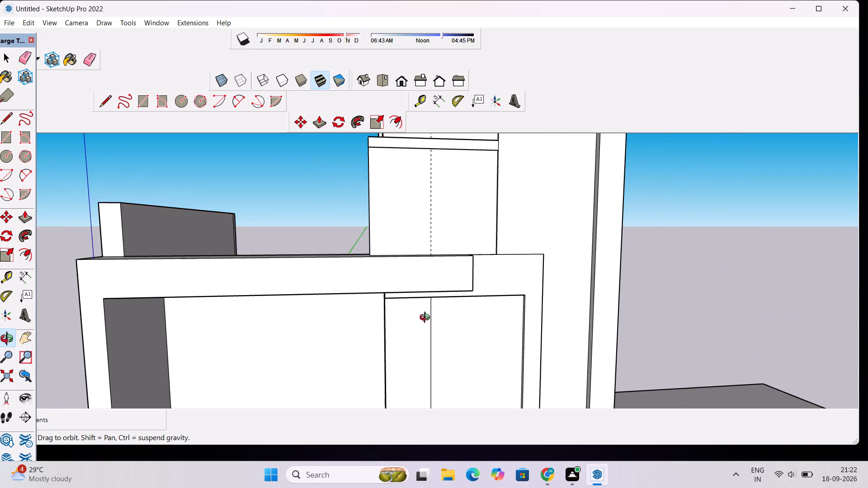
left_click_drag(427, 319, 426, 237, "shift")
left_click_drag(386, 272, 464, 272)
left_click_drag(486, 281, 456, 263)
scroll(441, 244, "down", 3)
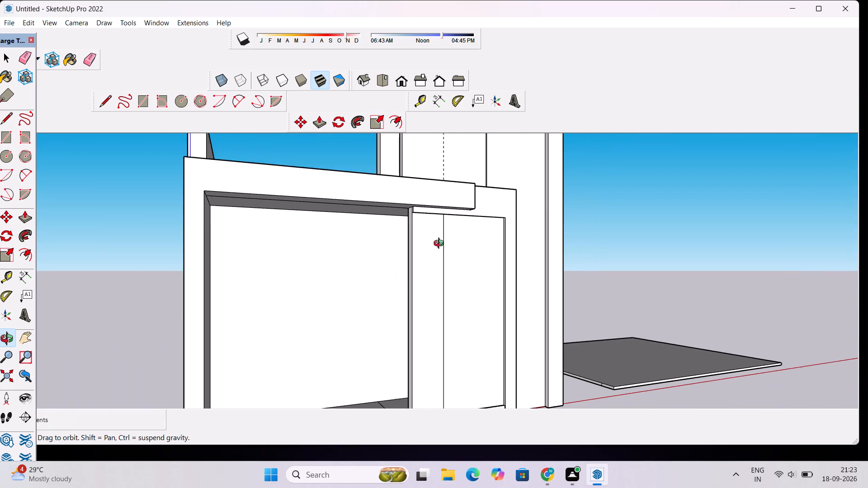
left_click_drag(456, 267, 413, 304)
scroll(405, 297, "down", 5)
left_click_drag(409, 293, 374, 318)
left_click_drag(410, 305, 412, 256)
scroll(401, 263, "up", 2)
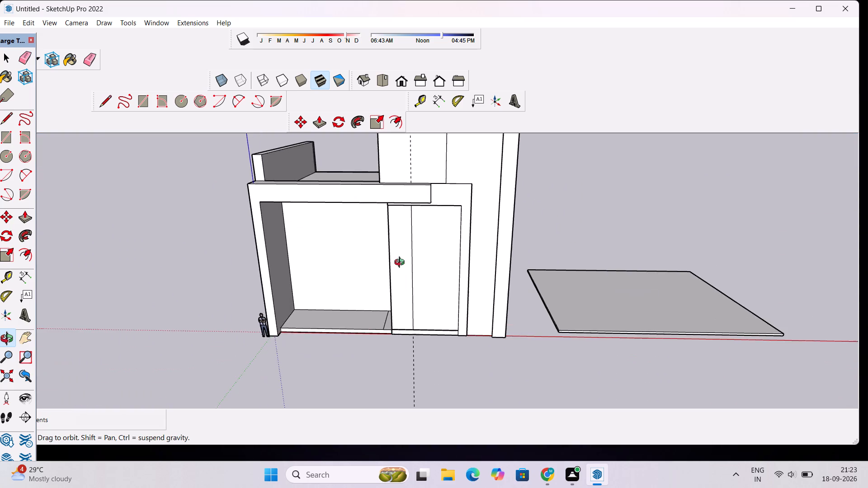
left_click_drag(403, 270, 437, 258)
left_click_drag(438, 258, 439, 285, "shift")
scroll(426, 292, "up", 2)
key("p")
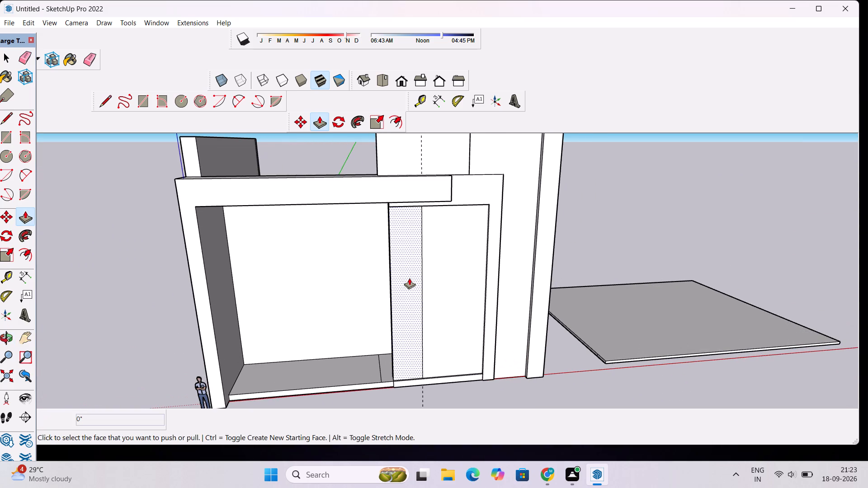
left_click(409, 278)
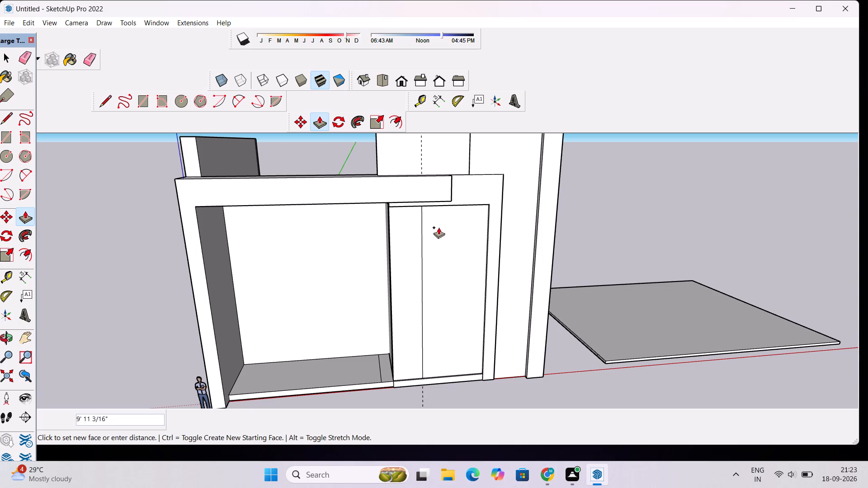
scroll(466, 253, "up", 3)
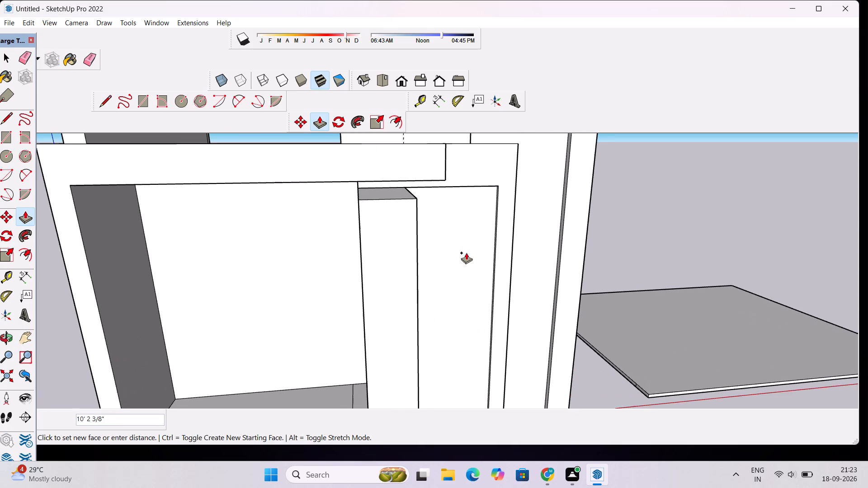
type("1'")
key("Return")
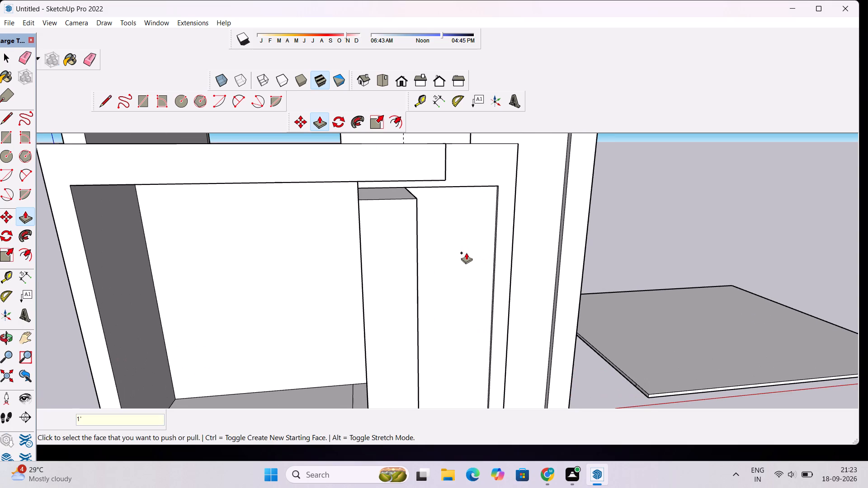
Examine the projecting vertical strip beside the opening and how it meets the lower frame and panel.
key("o")
left_click_drag(521, 270, 389, 267)
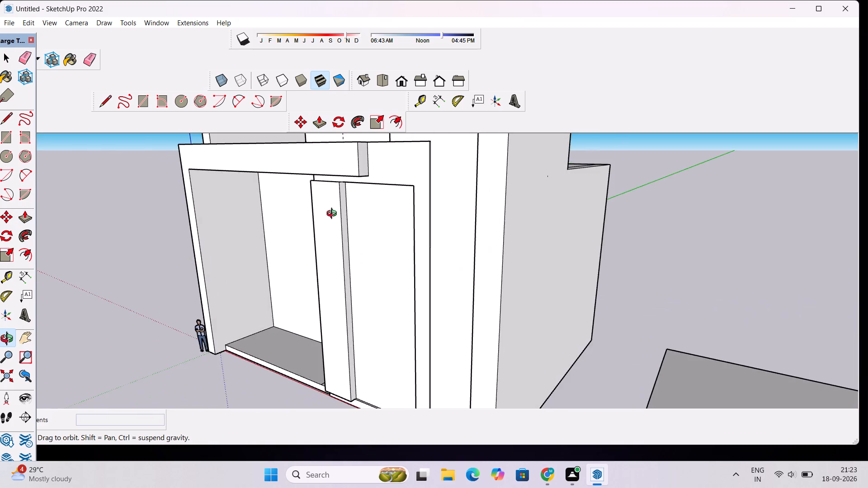
scroll(334, 215, "up", 2)
left_click_drag(342, 218, 472, 216)
scroll(472, 216, "down", 2)
left_click_drag(459, 247, 459, 218, "shift")
scroll(459, 217, "down", 2)
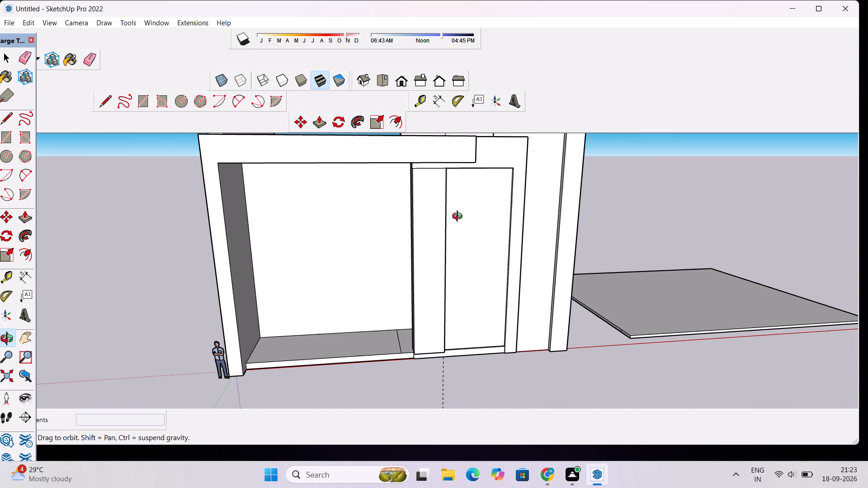
scroll(459, 217, "down", 2)
left_click_drag(447, 280, 432, 249, "shift")
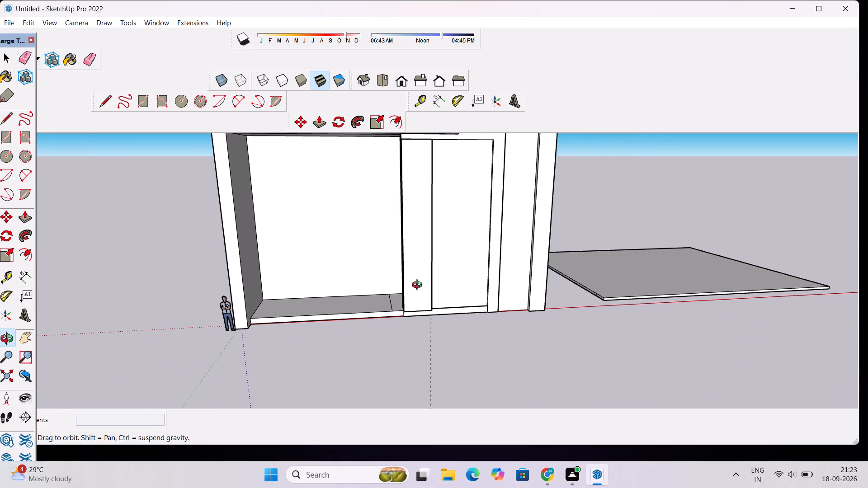
scroll(419, 286, "up", 2)
left_click_drag(417, 286, 404, 294)
scroll(403, 295, "down", 3, "shift")
left_click_drag(425, 314, 407, 316, "shift")
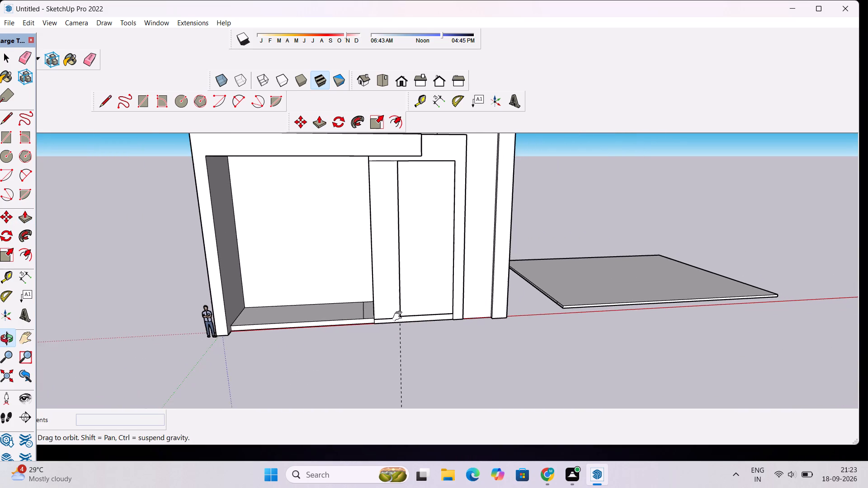
scroll(397, 315, "up", 4, "shift")
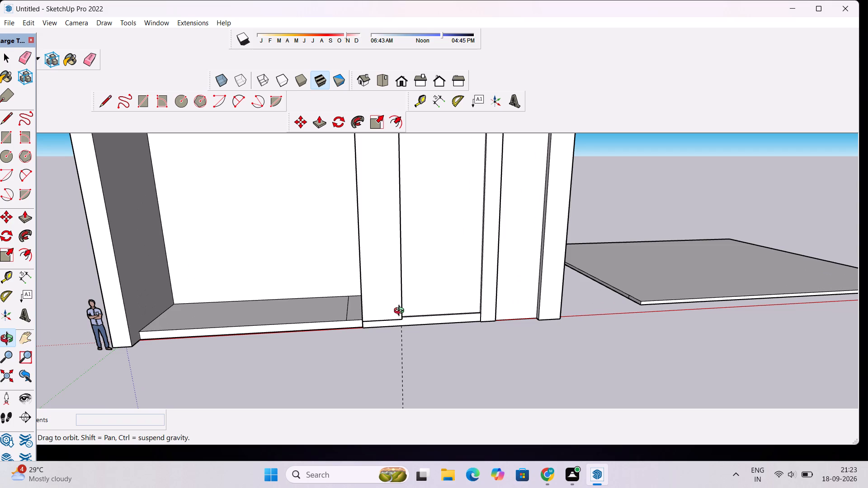
scroll(401, 312, "down", 3)
left_click_drag(397, 285, 338, 329, "shift")
scroll(338, 329, "down", 4, "shift")
left_click_drag(354, 333, 319, 316, "shift")
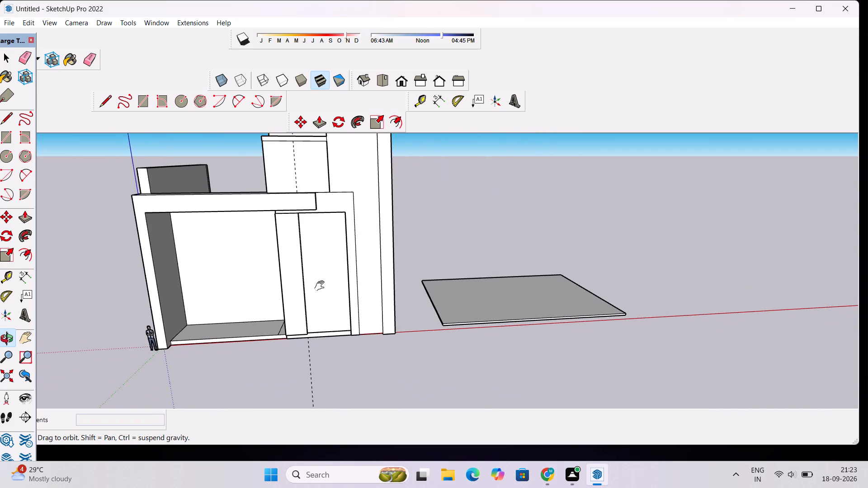
left_click_drag(322, 286, 327, 318, "shift")
scroll(323, 315, "up", 3, "shift")
left_click_drag(322, 318, 318, 296)
left_click_drag(319, 291, 328, 312, "shift")
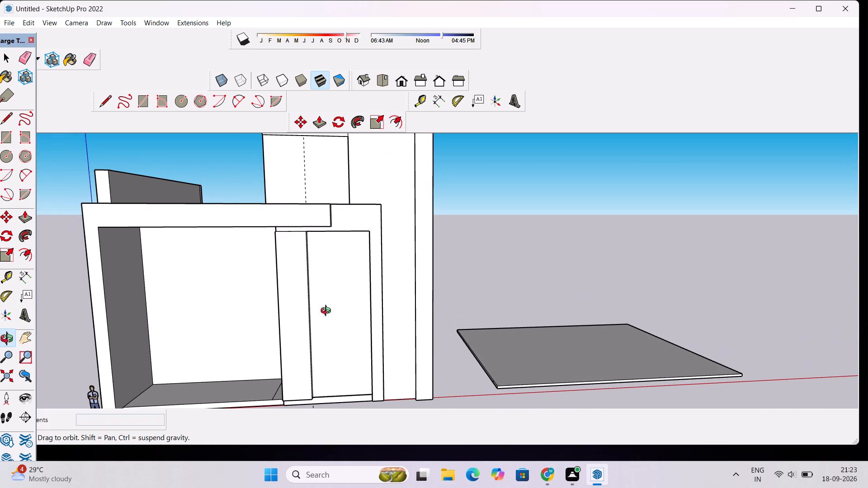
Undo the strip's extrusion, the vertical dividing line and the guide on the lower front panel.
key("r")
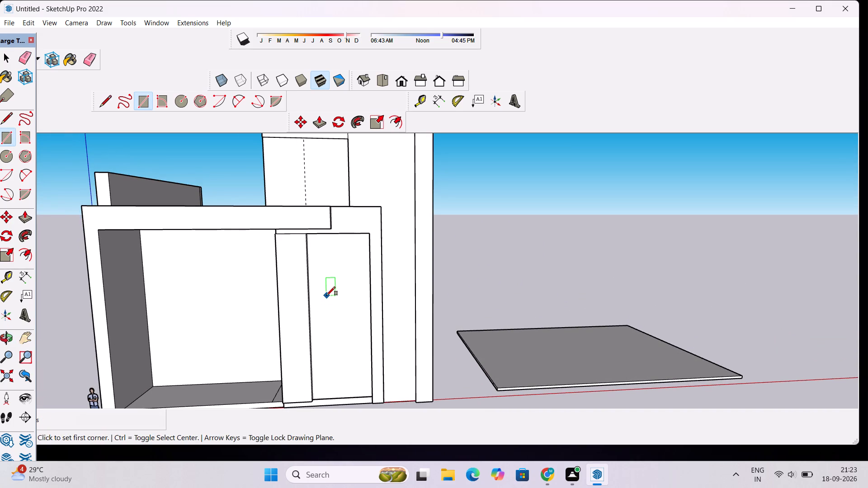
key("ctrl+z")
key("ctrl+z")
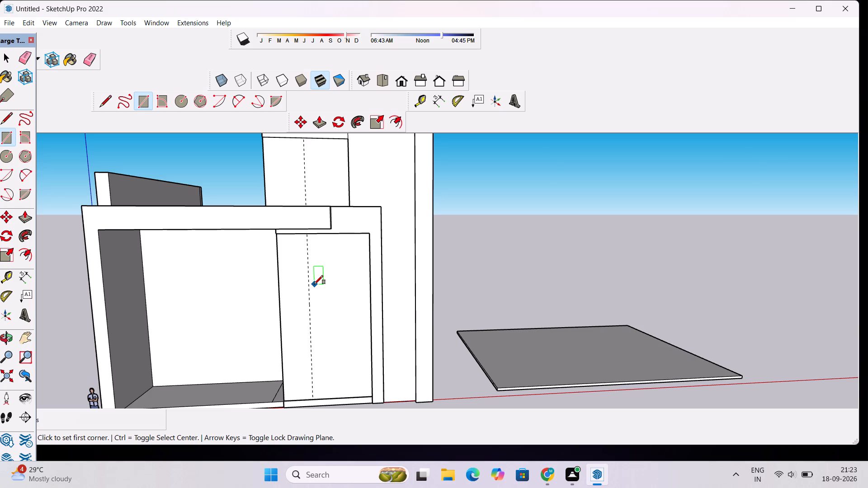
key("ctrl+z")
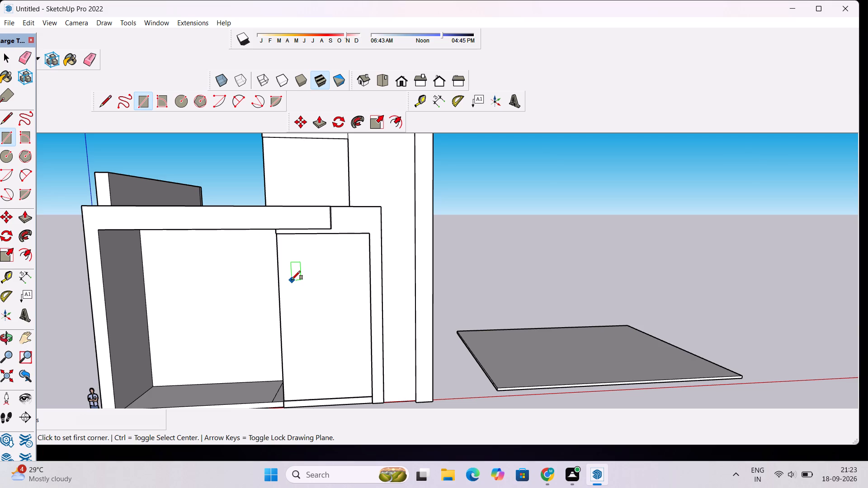
Draw a rectangle about 12' 9" wide and 16' 1" tall on the lower front panel, inside its edges.
left_click(292, 277)
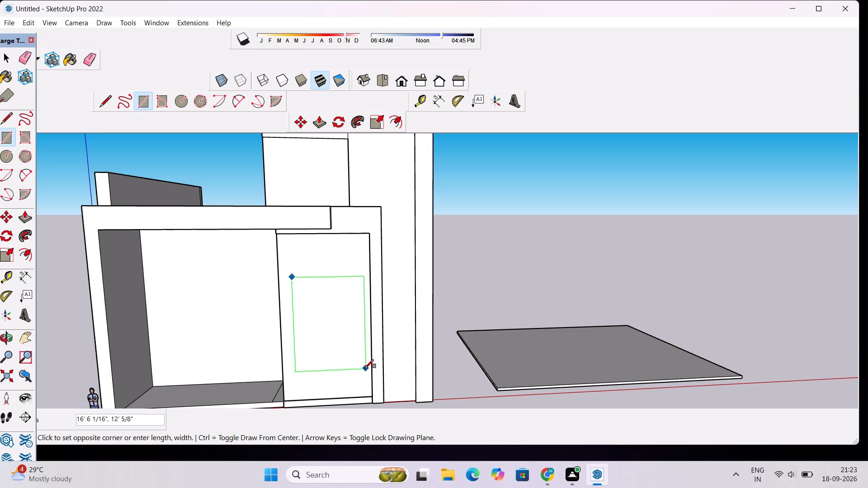
key("space")
key("r")
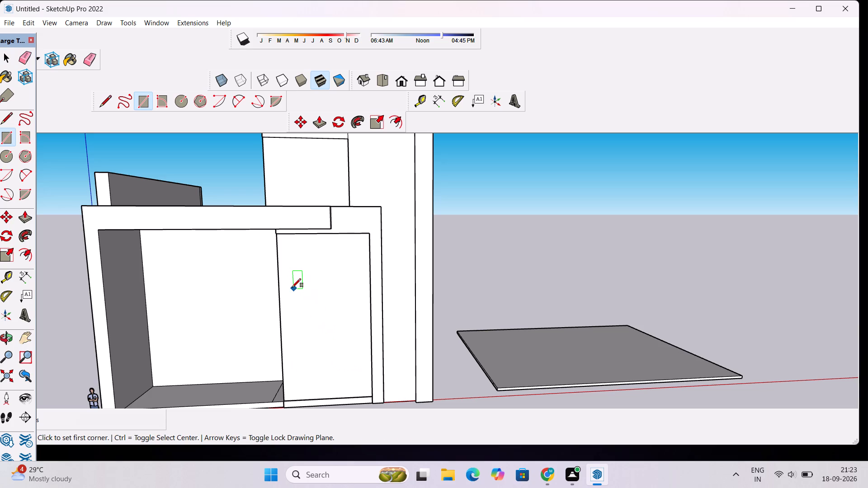
left_click(286, 274)
left_click(365, 363)
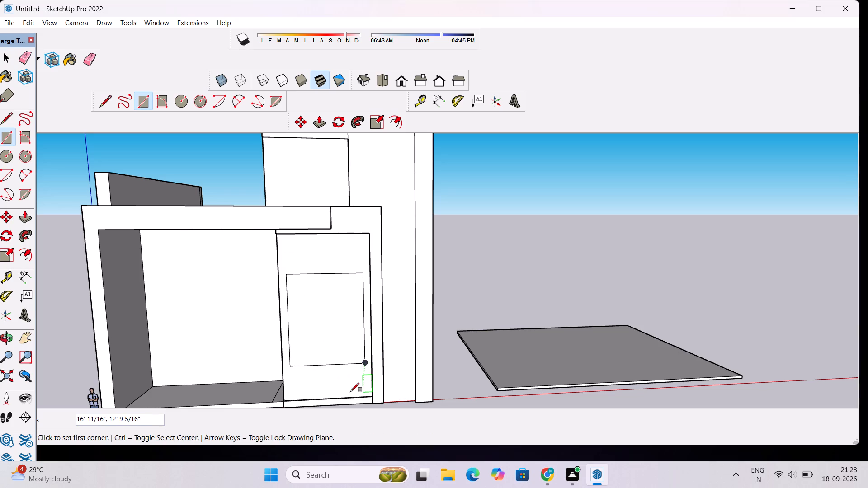
Offset the rectangle on the lower front panel inward by about 1' 4" to form a border.
key("o")
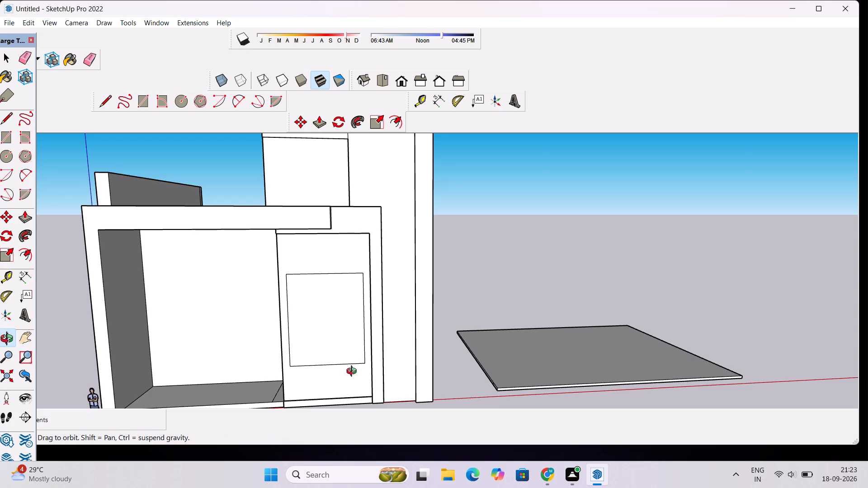
key("o")
key("f")
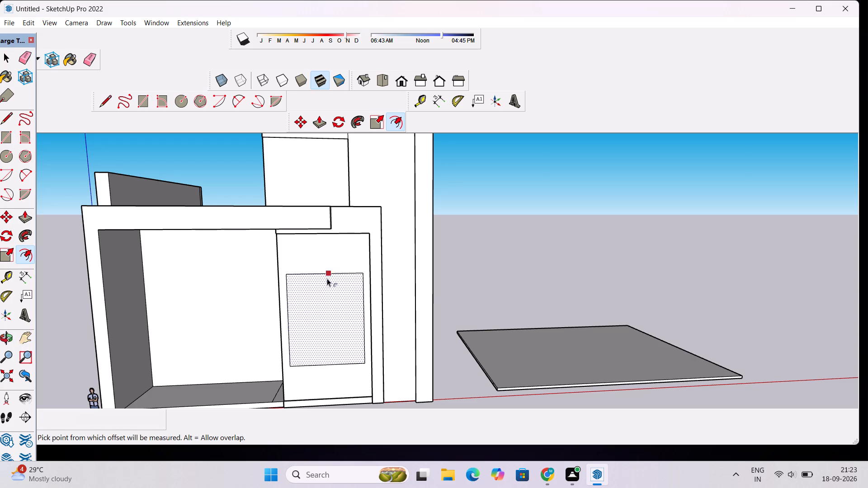
left_click(320, 277)
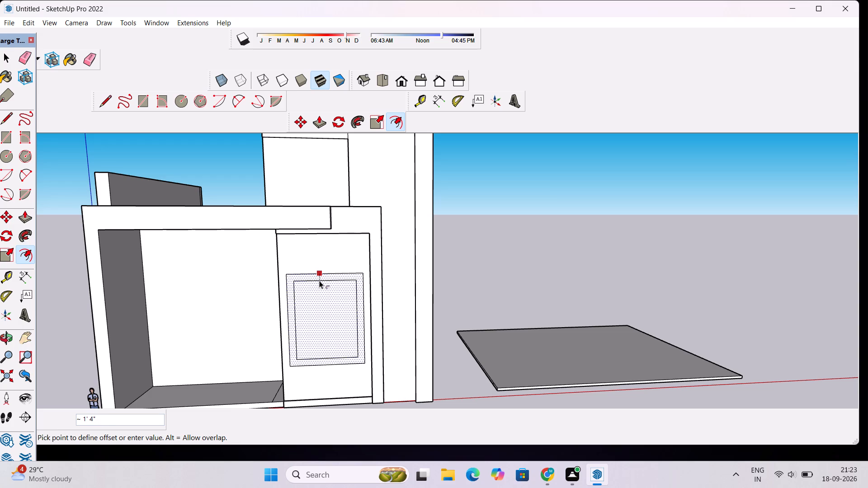
left_click(319, 280)
Push/Pull the border between the two rectangles on the lower front panel outward by 1' as a raised frame.
key("o")
left_click_drag(350, 314, 330, 328)
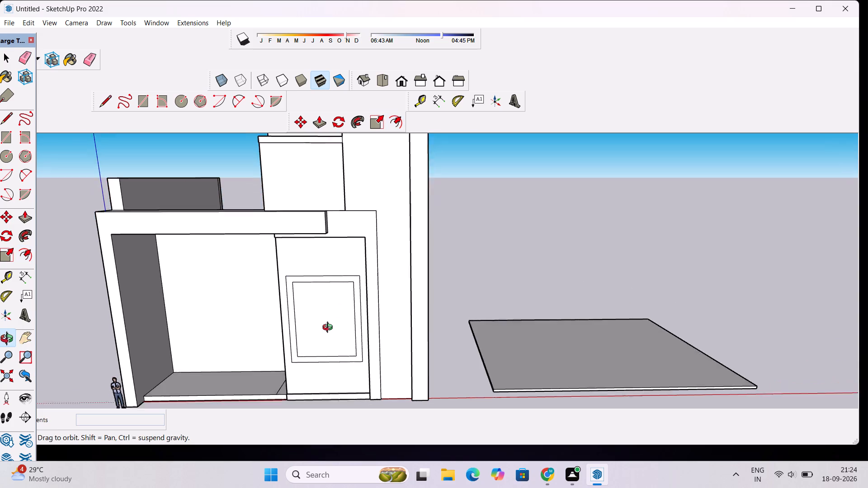
left_click_drag(330, 328, 327, 329)
scroll(321, 324, "down", 3)
left_click_drag(294, 341, 311, 292)
scroll(311, 290, "up", 4)
left_click_drag(321, 297, 332, 303, "shift")
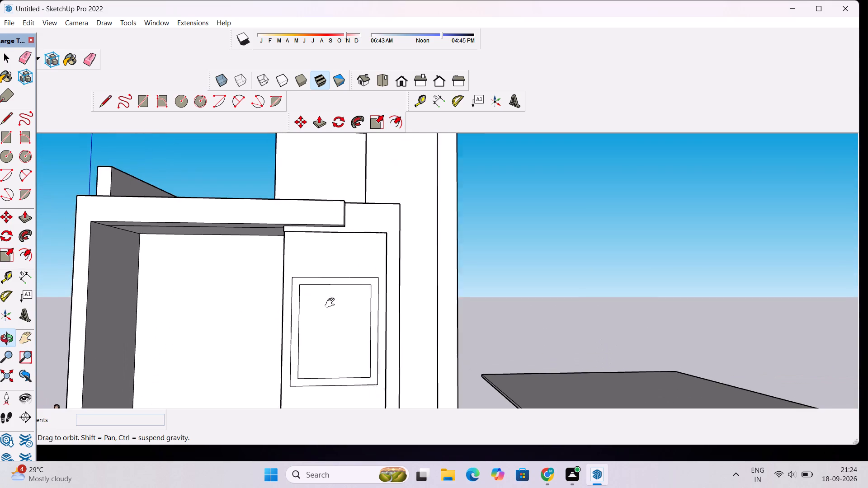
left_click_drag(332, 303, 339, 303, "shift")
left_click_drag(339, 304, 338, 322)
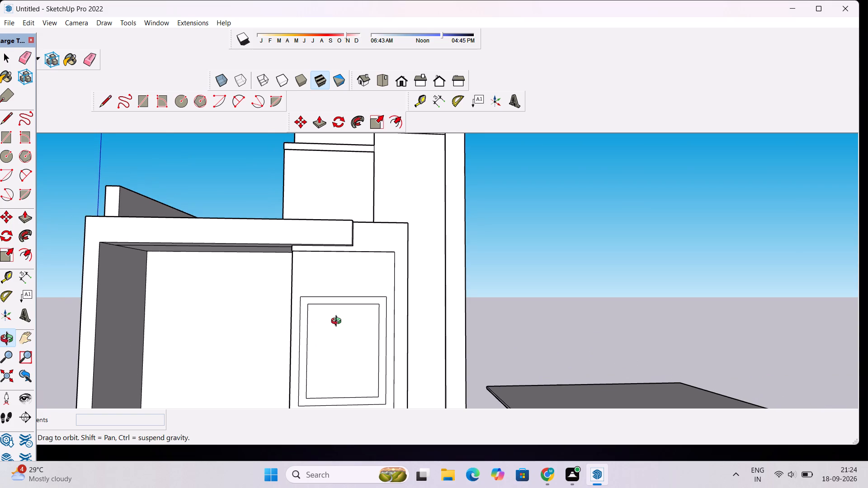
scroll(337, 322, "up", 1)
left_click_drag(340, 305, 338, 354)
left_click_drag(337, 357, 340, 330, "shift")
key("p")
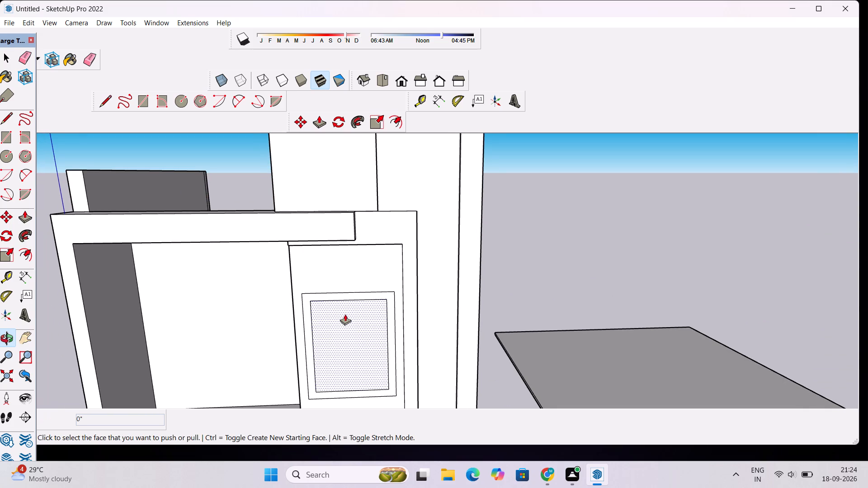
left_click(350, 291)
key("space")
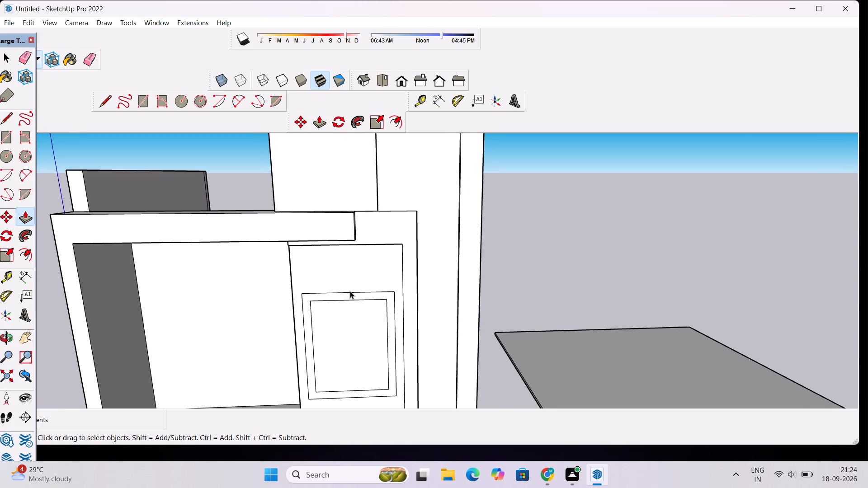
key("p")
left_click(356, 296)
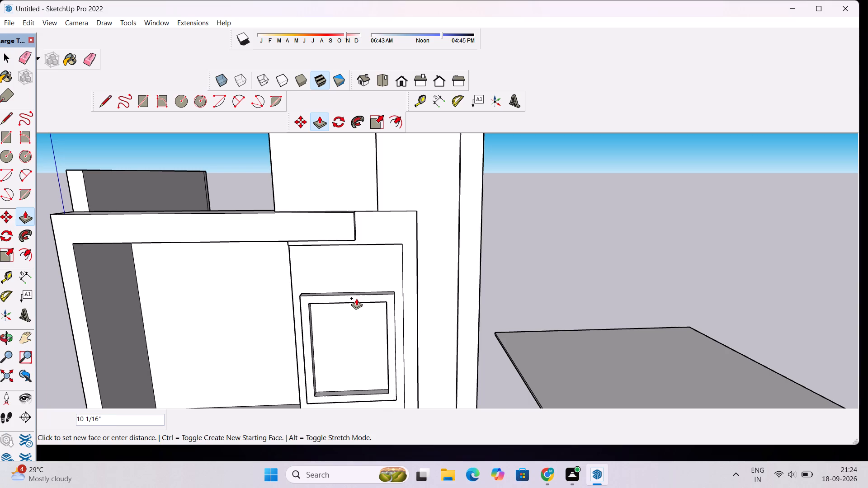
scroll(356, 298, "up", 4)
type("1'")
key("Return")
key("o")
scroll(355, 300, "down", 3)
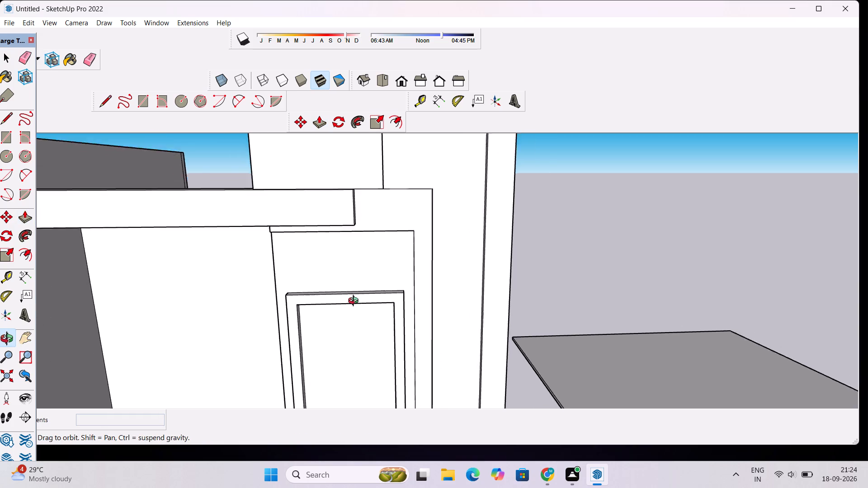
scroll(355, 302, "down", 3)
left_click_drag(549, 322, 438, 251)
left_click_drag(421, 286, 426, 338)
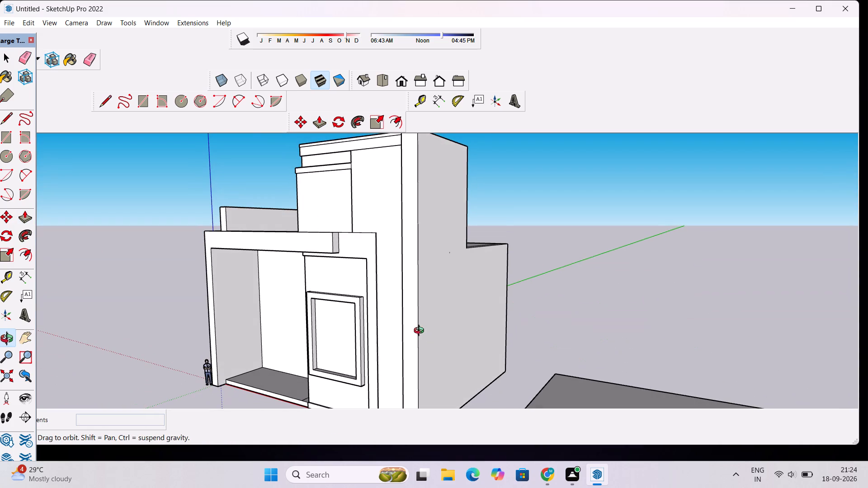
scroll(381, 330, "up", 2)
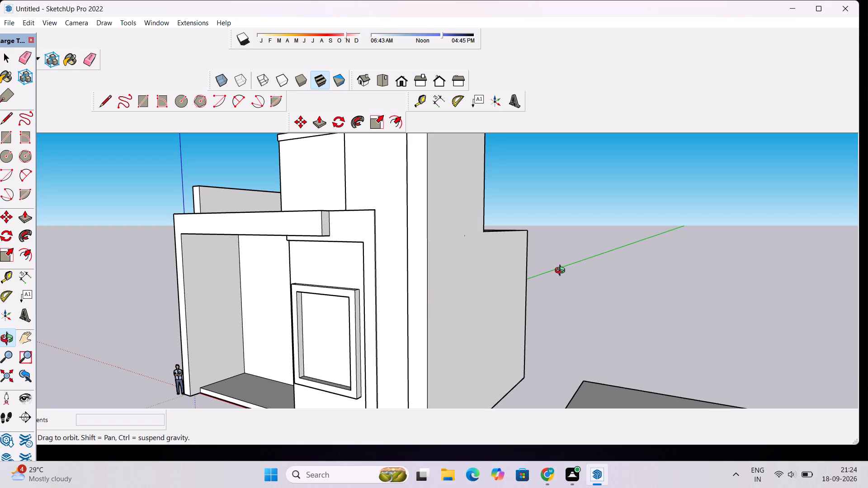
Examine the building façade and the raised window frame on the lower front panel from several angles.
scroll(516, 288, "down", 4)
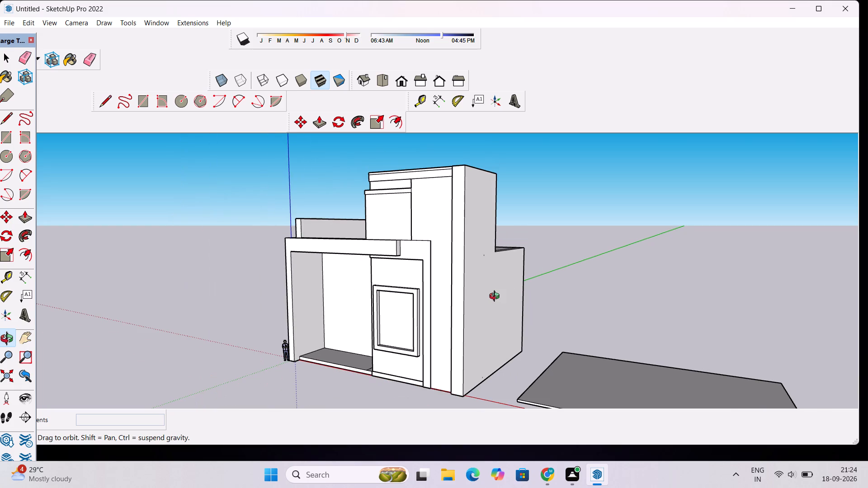
scroll(496, 296, "down", 5)
left_click_drag(420, 302, 514, 314)
scroll(510, 314, "up", 3)
left_click_drag(509, 316, 501, 321)
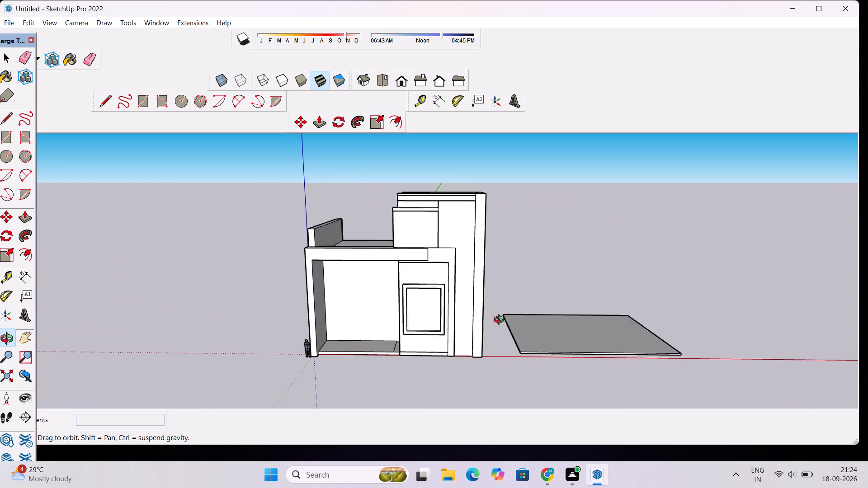
left_click_drag(501, 321, 483, 310)
scroll(431, 293, "up", 6)
left_click_drag(490, 291, 380, 341)
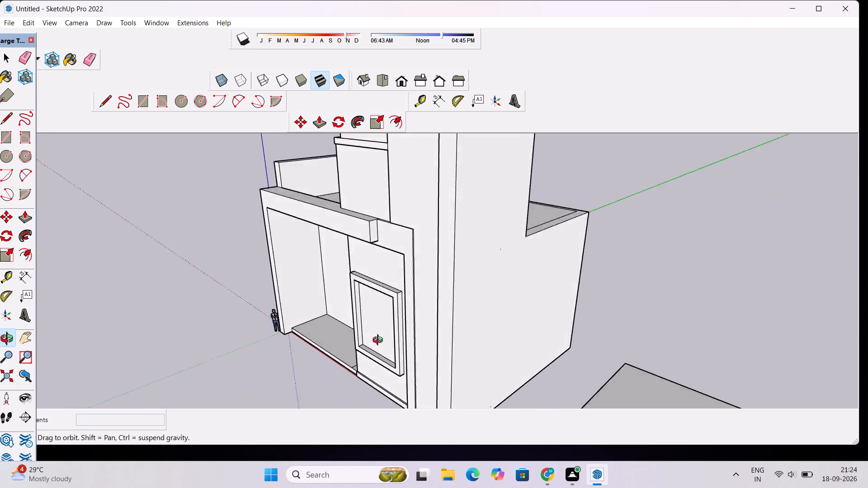
left_click_drag(380, 341, 452, 369)
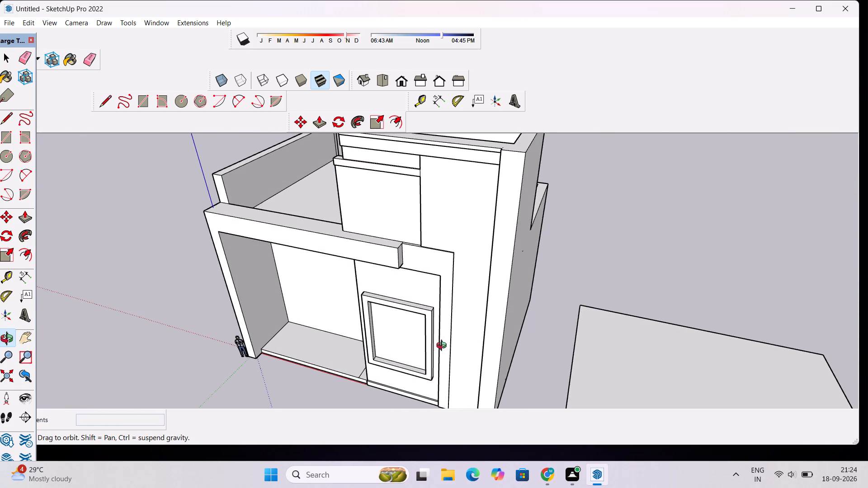
left_click_drag(436, 347, 495, 300)
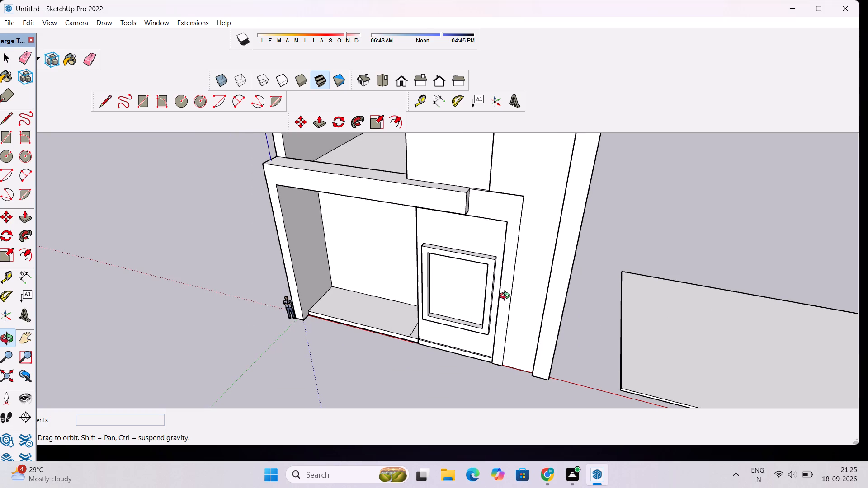
scroll(507, 296, "down", 6)
left_click_drag(480, 315, 590, 268)
scroll(570, 272, "up", 4)
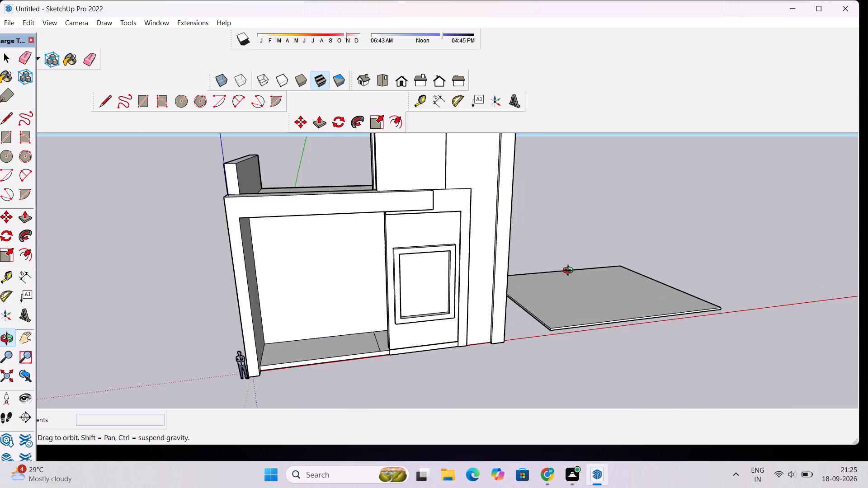
left_click_drag(551, 272, 445, 329)
left_click_drag(407, 310, 433, 286, "shift")
scroll(433, 286, "down", 2)
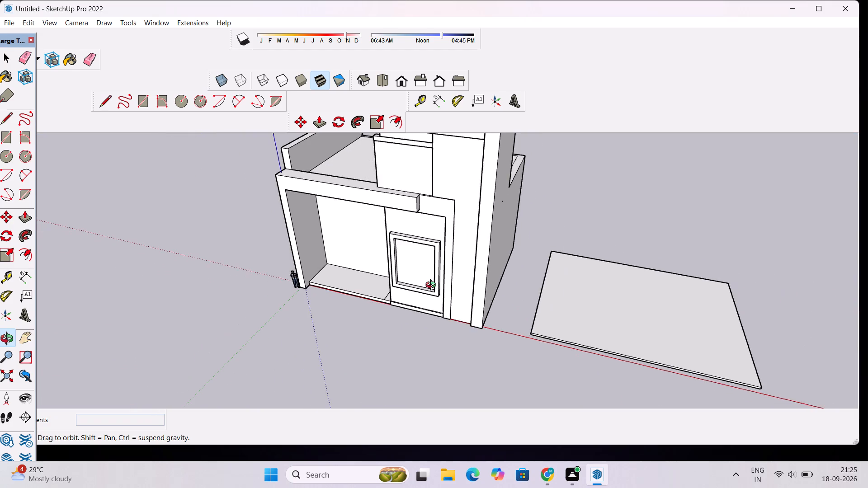
scroll(433, 286, "down", 2)
left_click_drag(433, 286, 505, 243)
left_click_drag(456, 262, 467, 237)
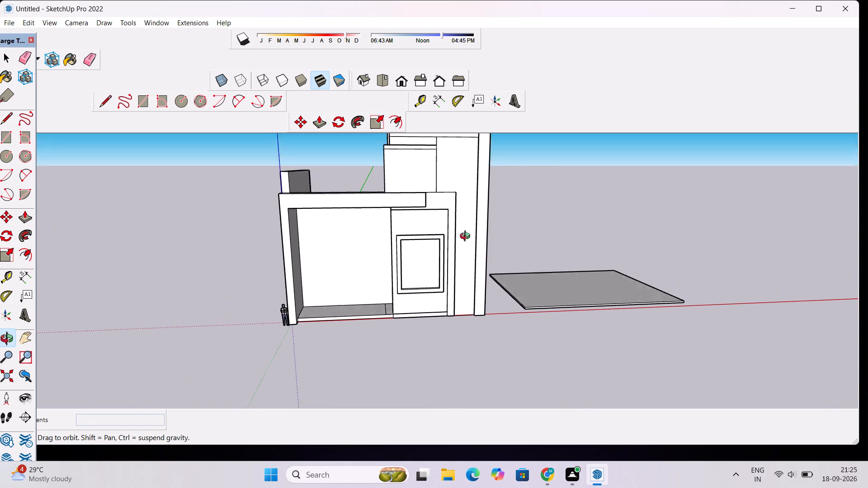
left_click_drag(467, 237, 475, 198)
left_click_drag(476, 231, 476, 272, "shift")
scroll(459, 277, "up", 2)
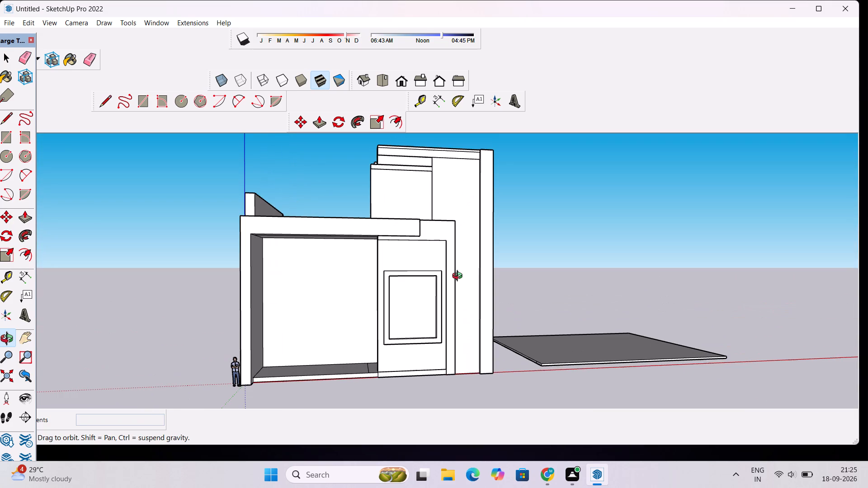
scroll(439, 286, "up", 2)
left_click_drag(437, 296, 441, 306)
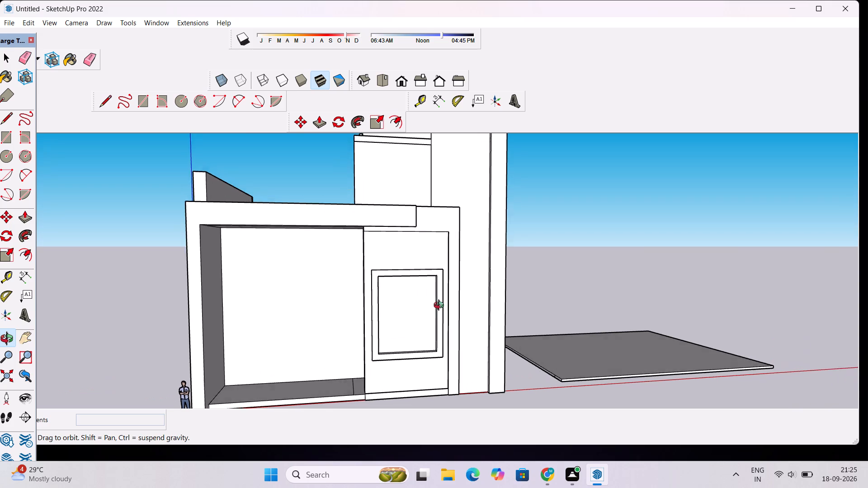
left_click_drag(441, 306, 442, 313)
scroll(424, 305, "up", 3)
left_click_drag(424, 305, 367, 338)
left_click_drag(373, 340, 388, 315)
scroll(388, 315, "up", 3)
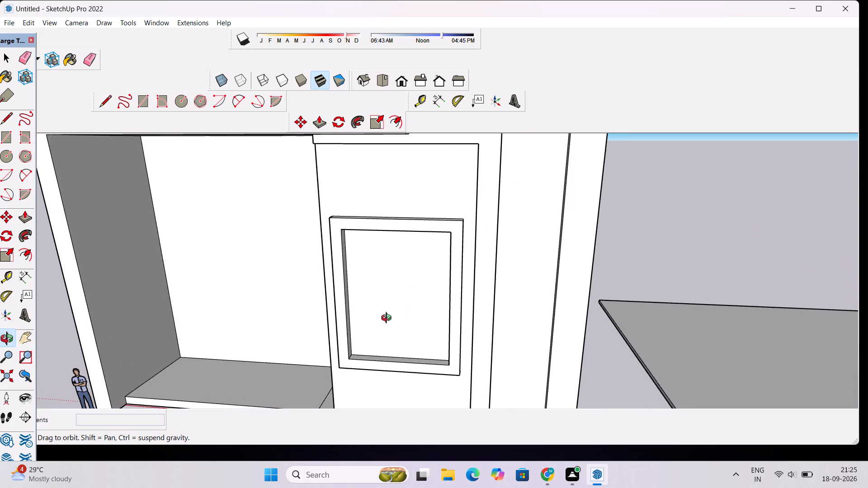
left_click_drag(388, 319, 417, 223)
left_click_drag(419, 221, 421, 234, "shift")
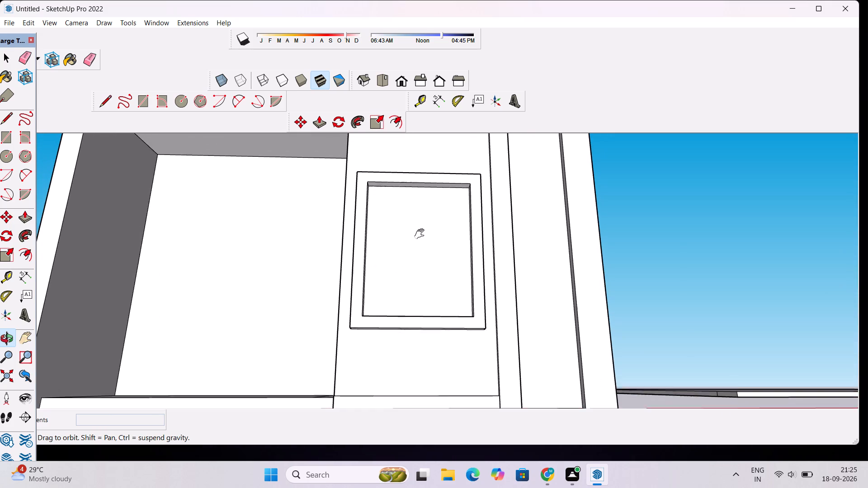
left_click_drag(421, 234, 417, 253, "shift")
left_click_drag(416, 254, 411, 271)
left_click_drag(410, 276, 410, 276)
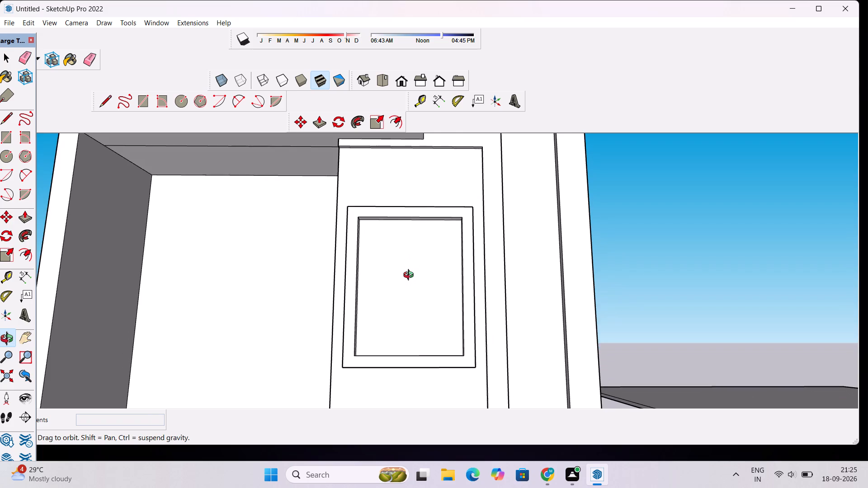
left_click_drag(410, 276, 410, 282)
scroll(410, 282, "up", 1)
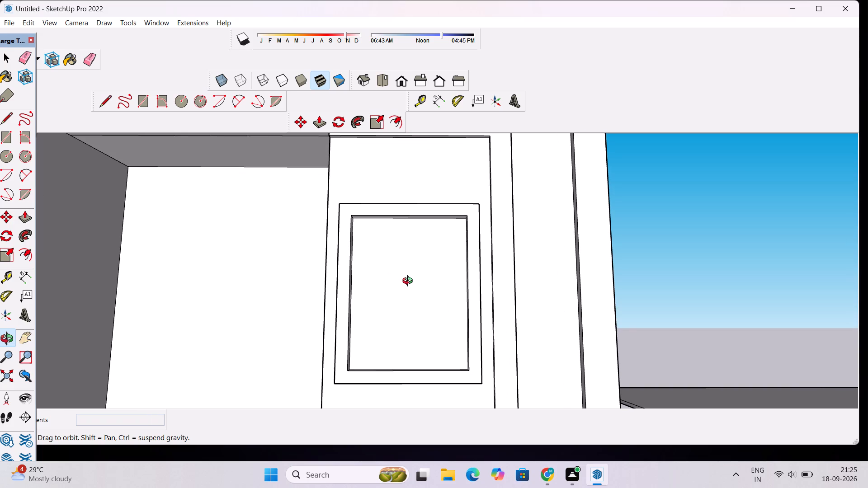
scroll(409, 282, "up", 1)
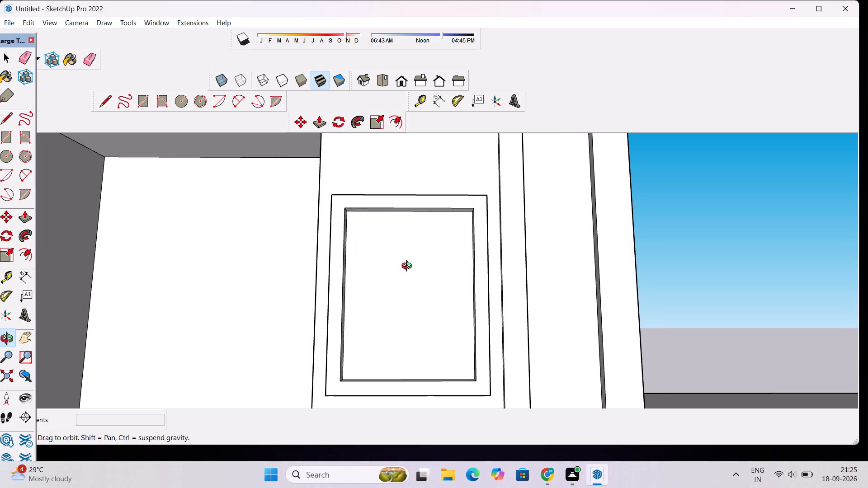
Place a horizontal guide 5" below the top edge of the recessed panel inside the raised window frame.
left_click(409, 267)
left_click_drag(409, 268, 406, 248, "shift")
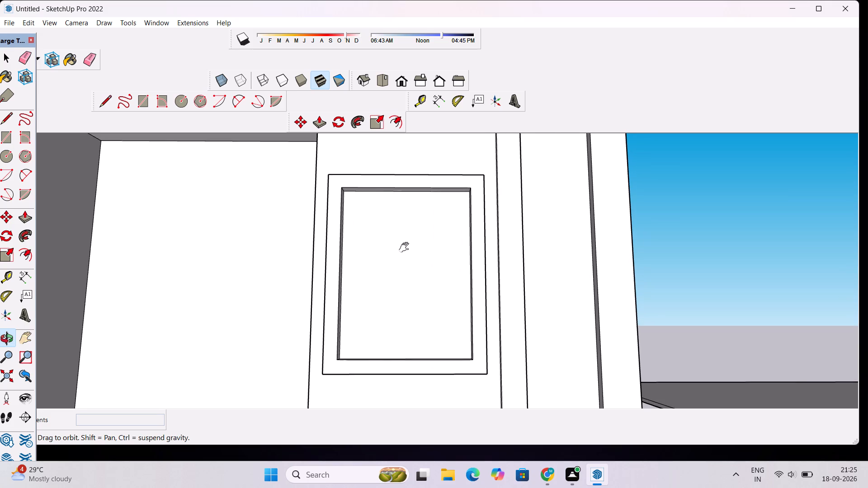
left_click_drag(406, 248, 406, 247, "shift")
left_click_drag(406, 247, 405, 255)
left_click_drag(404, 262, 404, 266)
key("l")
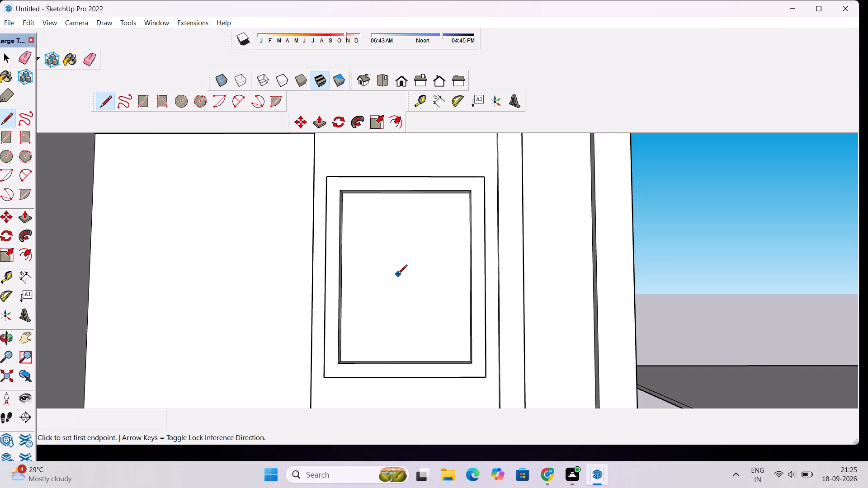
key("t")
scroll(391, 228, "up", 3)
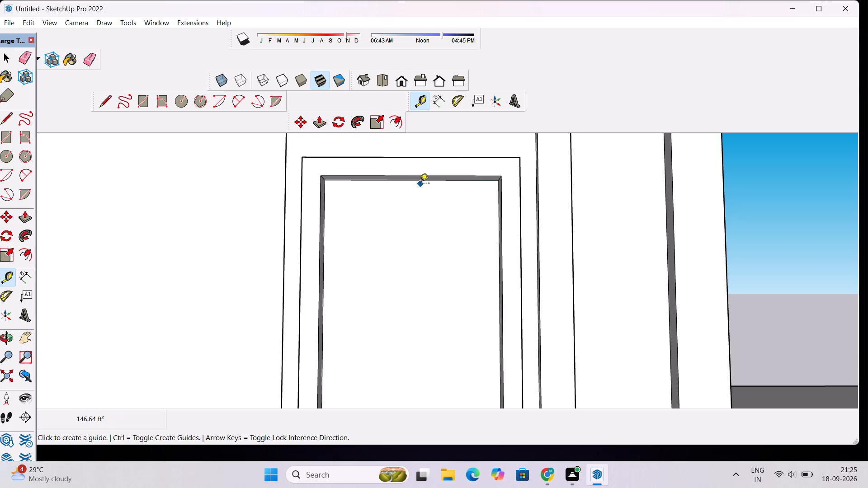
scroll(407, 182, "up", 6)
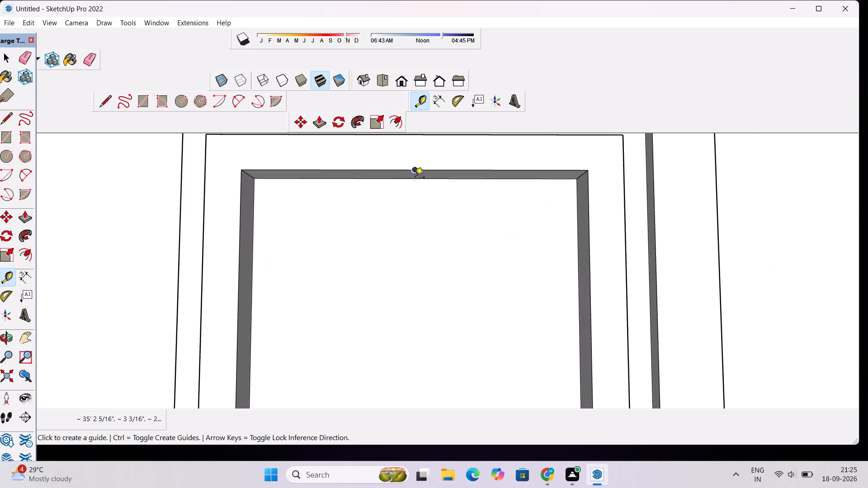
left_click(416, 178)
scroll(416, 184, "down", 7)
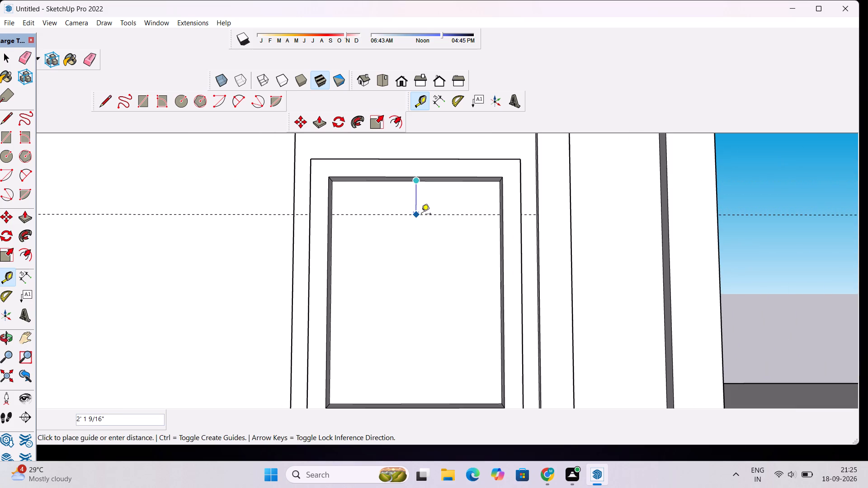
scroll(421, 215, "down", 4)
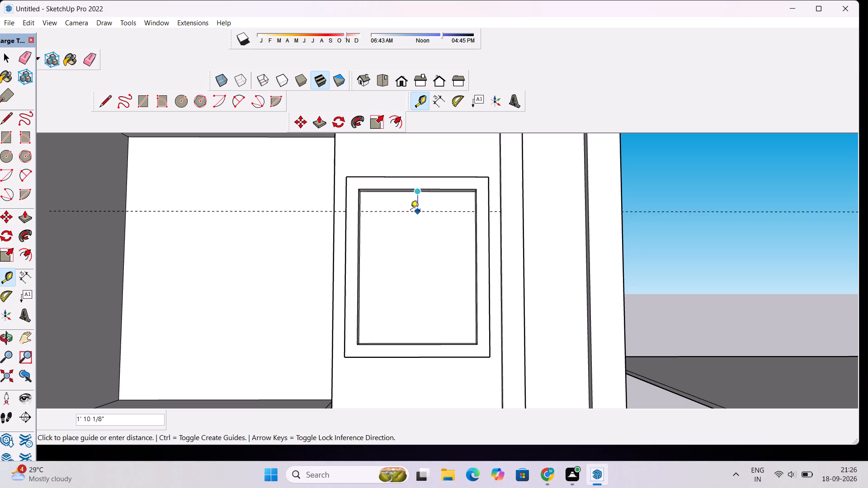
scroll(410, 211, "up", 6)
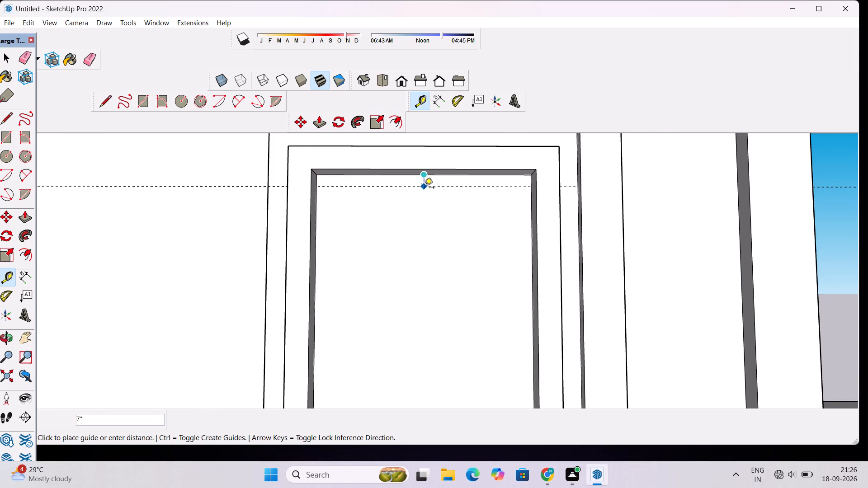
scroll(425, 194, "down", 1)
scroll(425, 195, "up", 2)
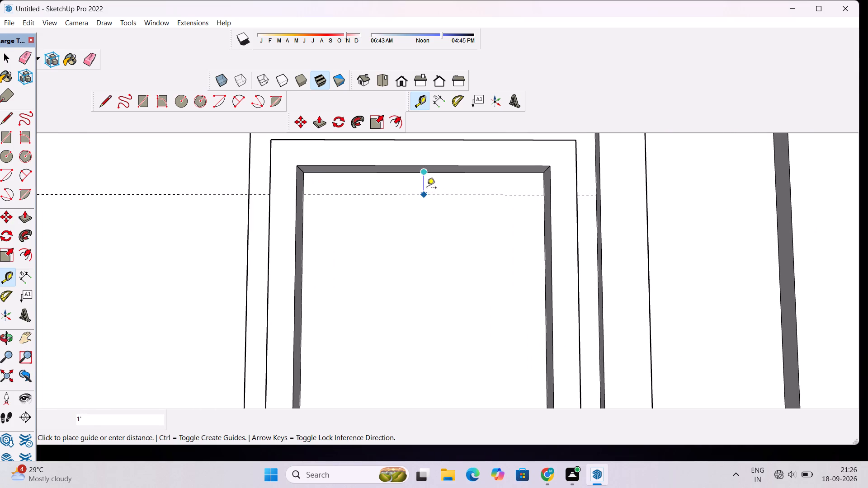
scroll(427, 186, "down", 1)
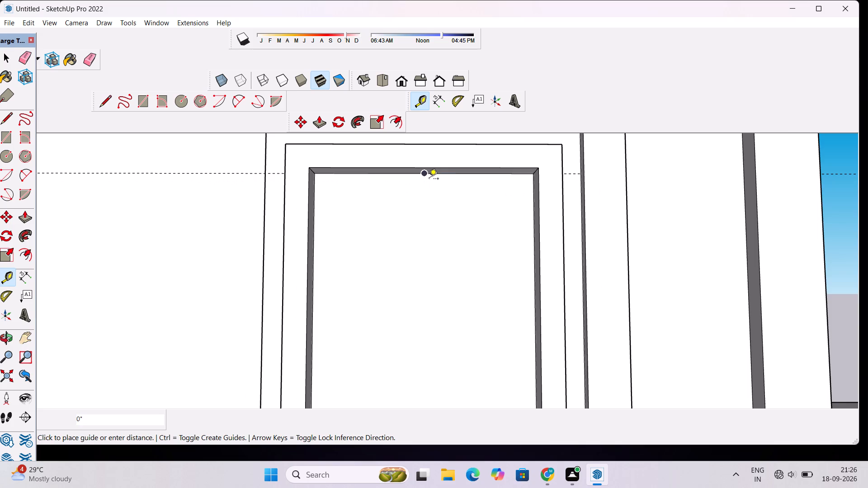
scroll(429, 179, "up", 2)
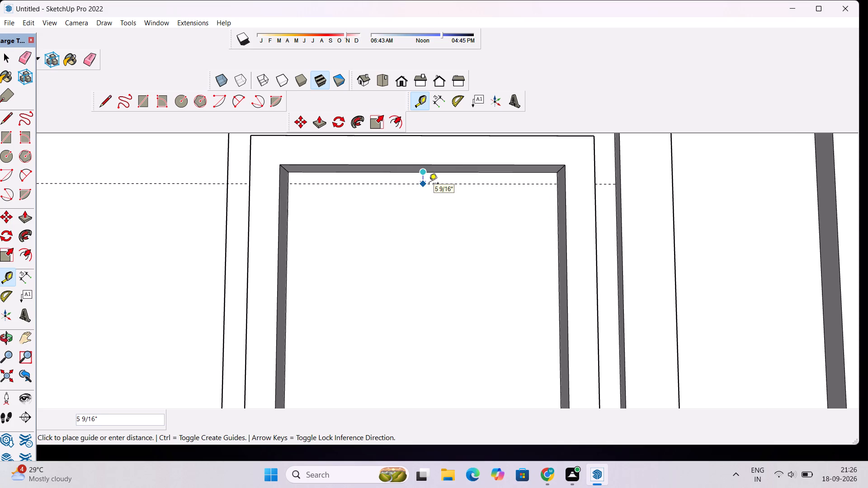
type("5\"")
key("Return")
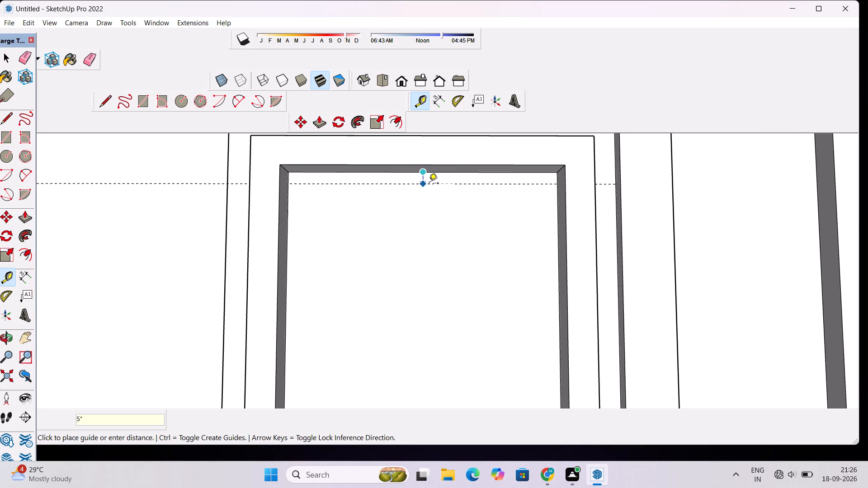
scroll(440, 197, "down", 2)
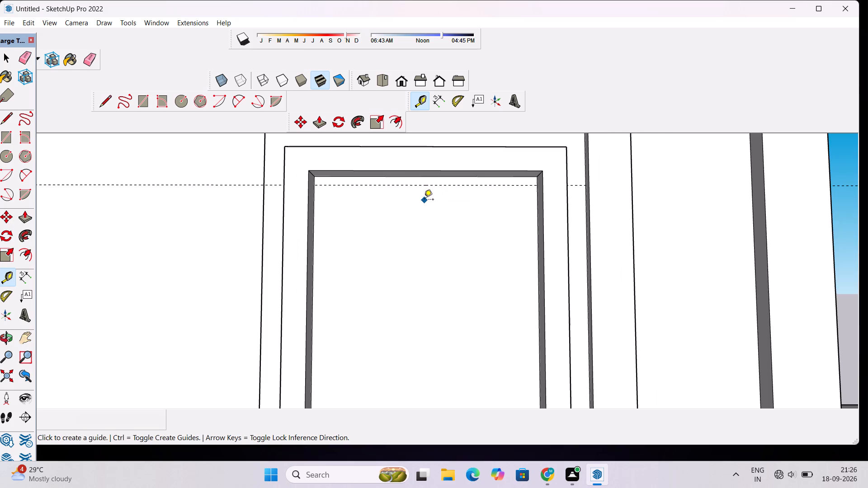
scroll(424, 200, "down", 3)
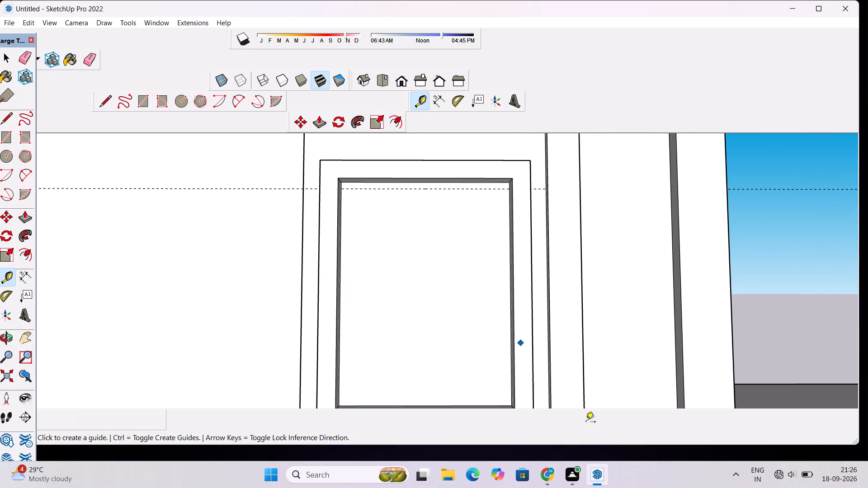
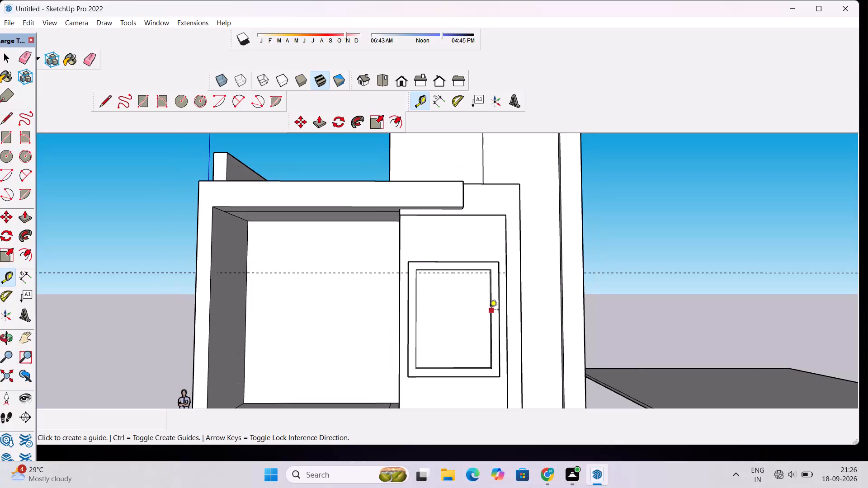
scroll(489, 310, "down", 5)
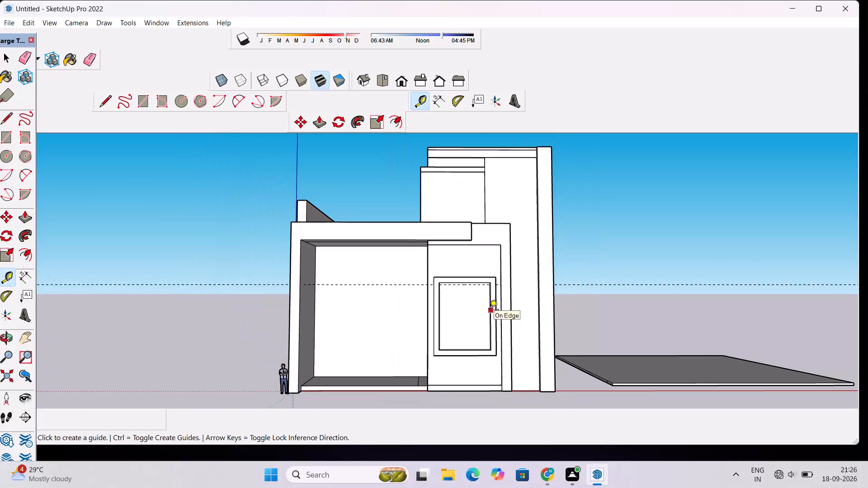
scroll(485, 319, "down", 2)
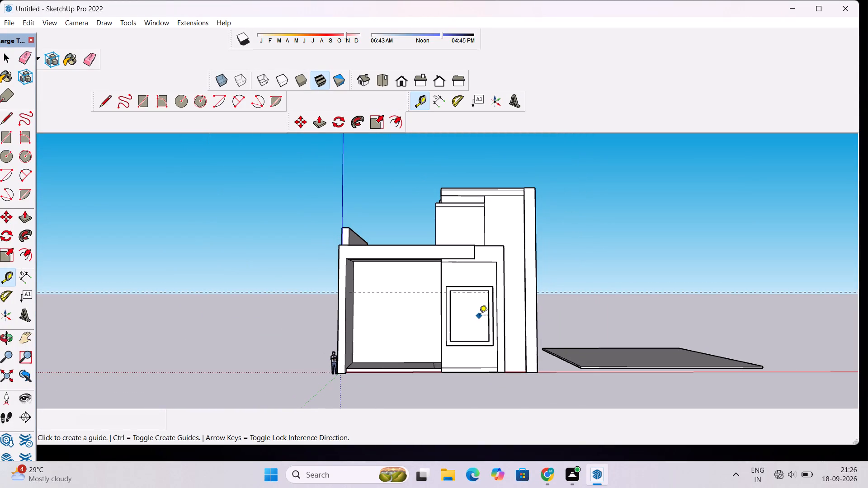
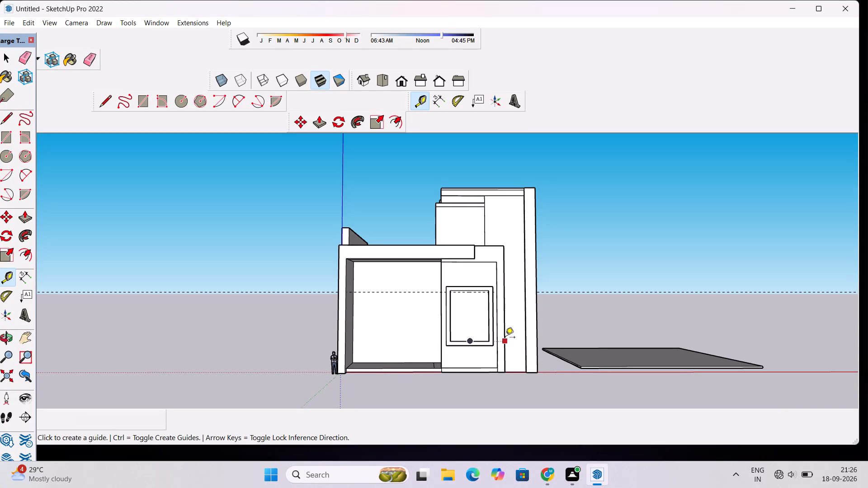
Place a vertical guide about 1' inside the right inner edge of the framed window opening.
scroll(505, 337, "down", 5)
scroll(454, 344, "up", 2)
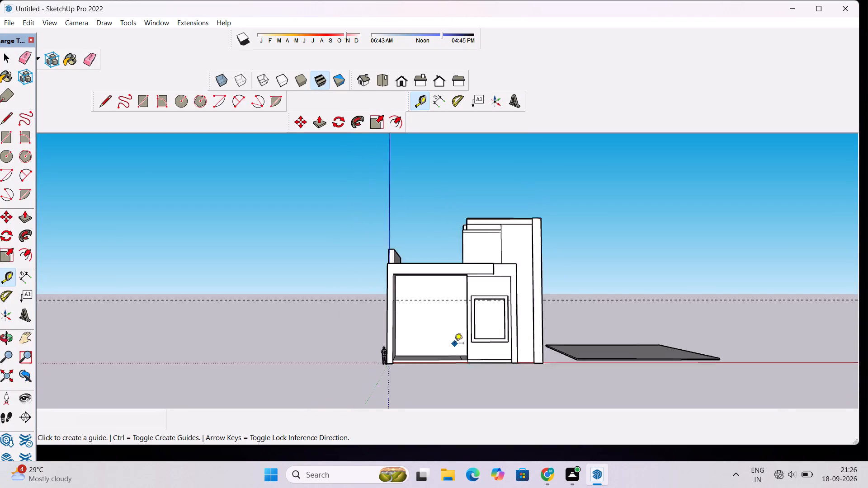
scroll(454, 344, "up", 4)
scroll(491, 333, "up", 1)
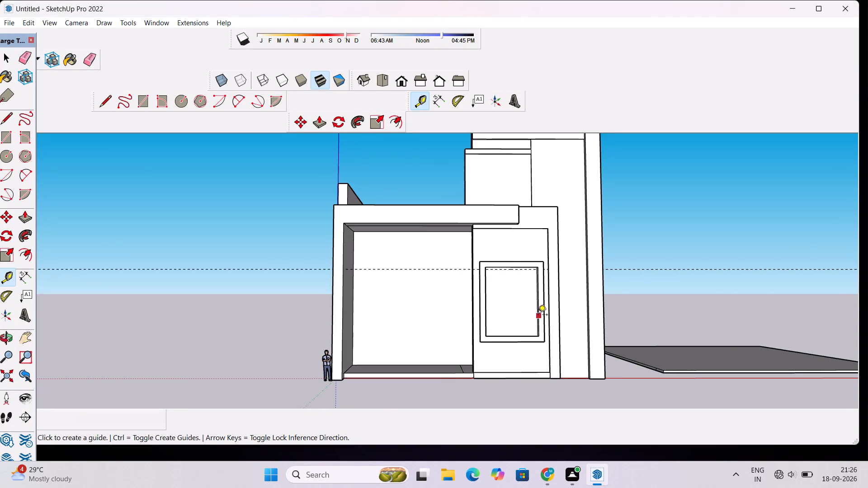
scroll(537, 307, "up", 13)
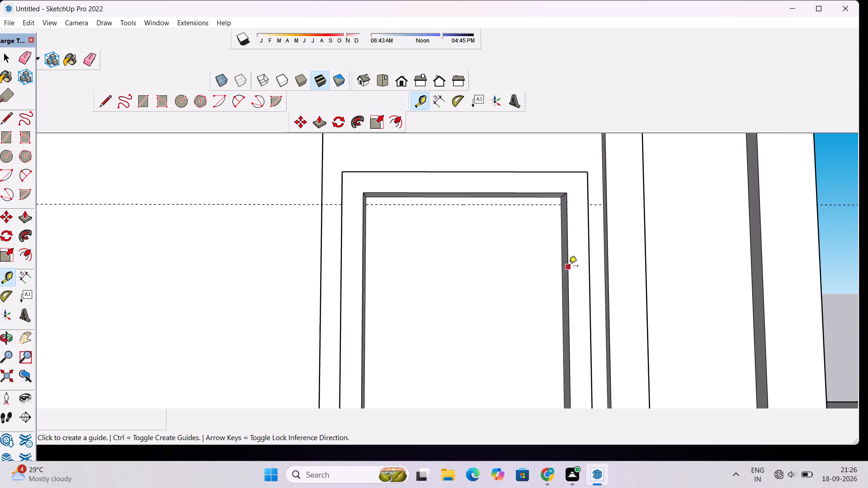
scroll(565, 272, "down", 5)
scroll(553, 338, "up", 3)
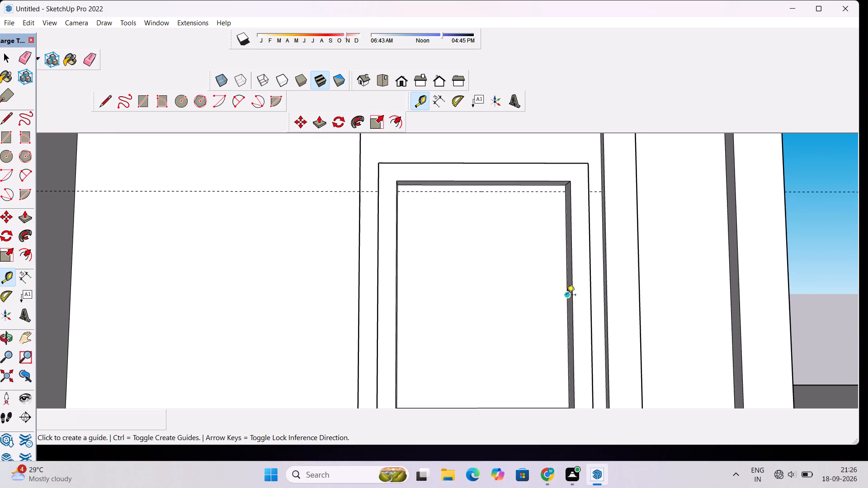
left_click(566, 296)
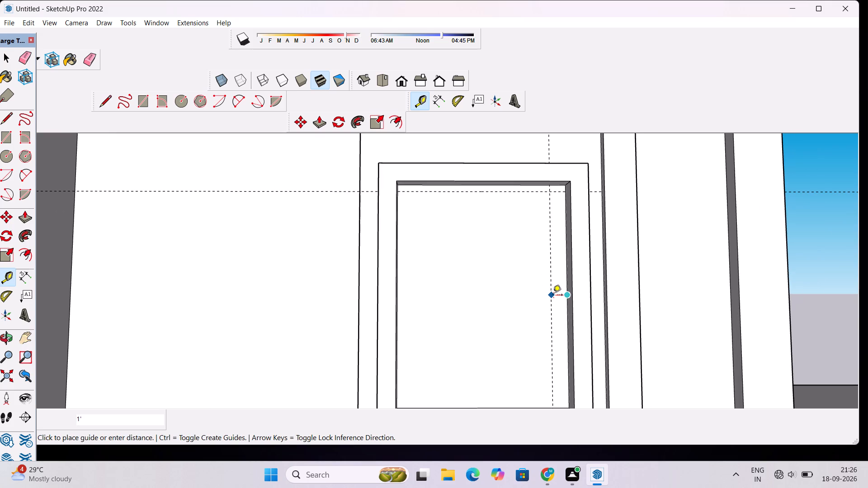
left_click(552, 296)
Place a vertical guide just inside the left inner edge of the framed window opening, parallel to that edge.
key("o")
left_click_drag(567, 303, 458, 335)
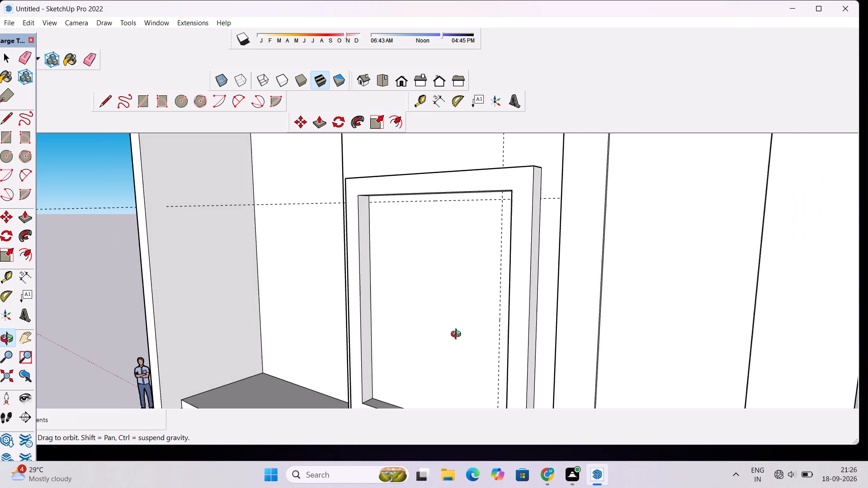
left_click_drag(457, 351, 456, 292, "shift")
scroll(409, 283, "up", 2)
left_click_drag(409, 283, 417, 336, "shift")
scroll(417, 336, "down", 1, "shift")
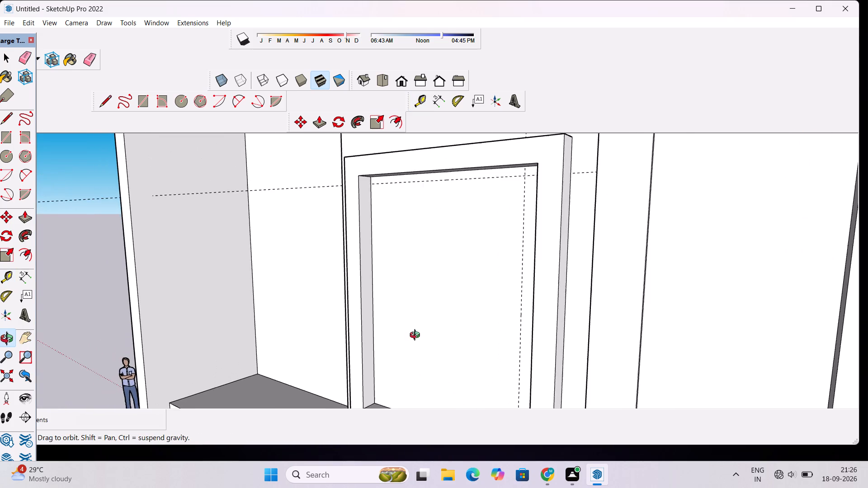
left_click_drag(418, 338, 432, 348)
key("t")
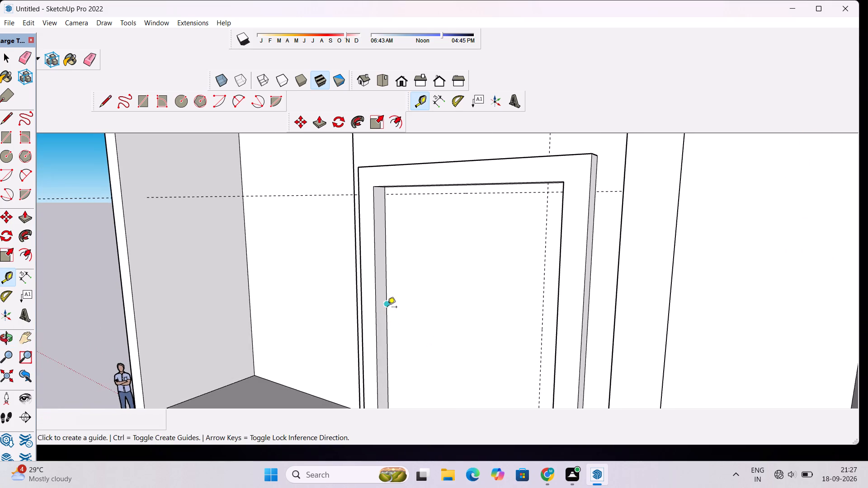
left_click(387, 305)
left_click(406, 308)
Place a horizontal guide about 6' 4" above the bottom inner edge of the window opening.
scroll(410, 302, "down", 2)
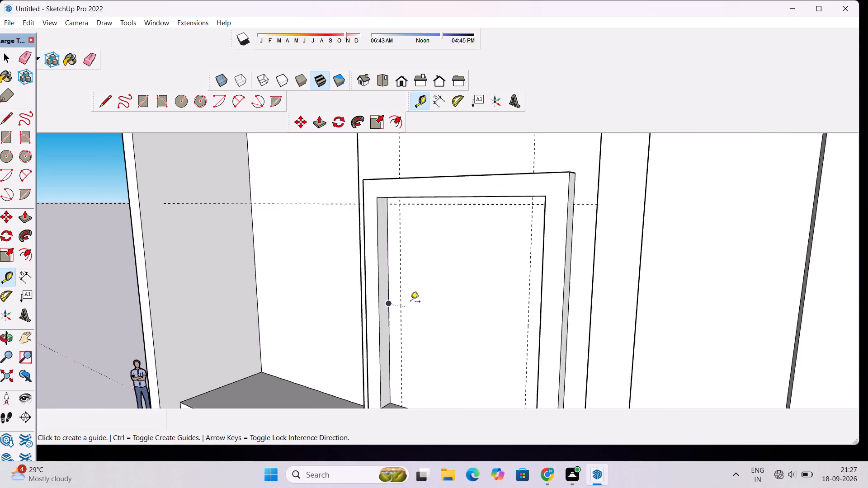
scroll(410, 302, "down", 8)
key("o")
left_click_drag(407, 317, 441, 315)
left_click_drag(440, 329, 445, 310, "shift")
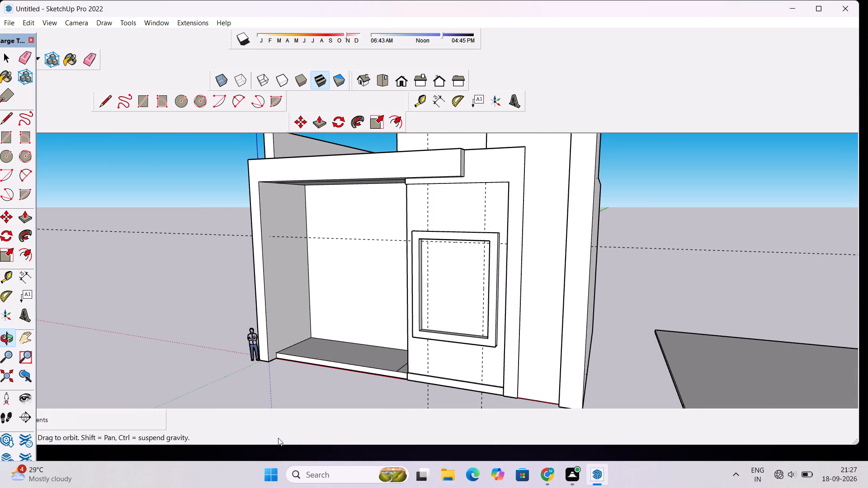
scroll(278, 438, "down", 3)
left_click_drag(423, 342, 509, 326)
left_click_drag(502, 320, 495, 364)
scroll(483, 335, "up", 5)
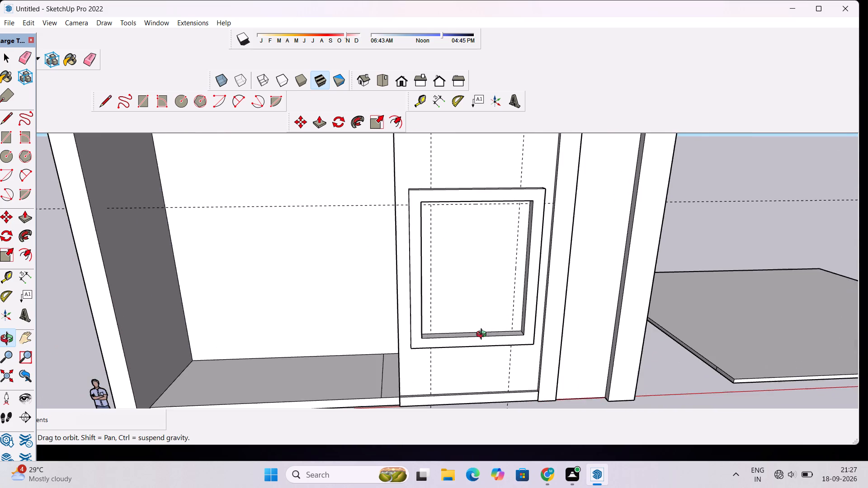
scroll(483, 335, "up", 1)
left_click_drag(482, 334, 449, 352, "shift")
scroll(449, 352, "down", 4)
left_click_drag(449, 356, 449, 278)
scroll(449, 278, "up", 3)
left_click_drag(449, 278, 434, 305, "shift")
scroll(434, 305, "down", 3)
left_click_drag(433, 311, 432, 342)
scroll(432, 342, "up", 3)
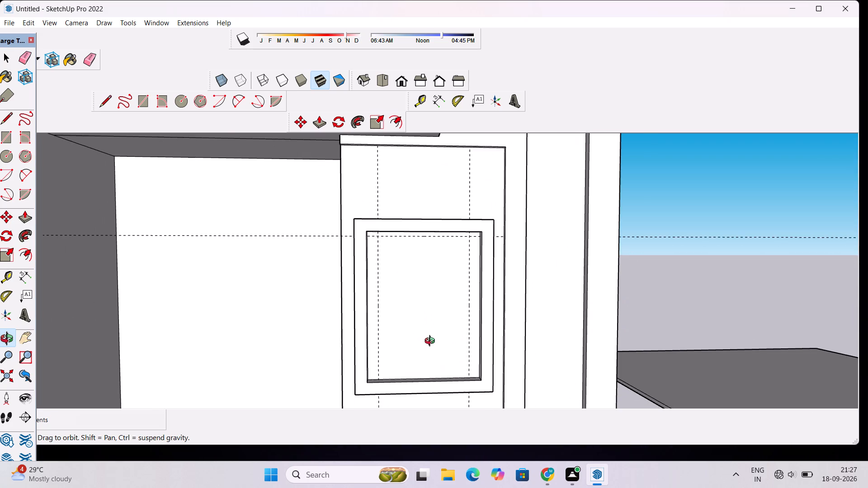
left_click_drag(431, 349, 432, 354)
key("t")
scroll(421, 382, "up", 4)
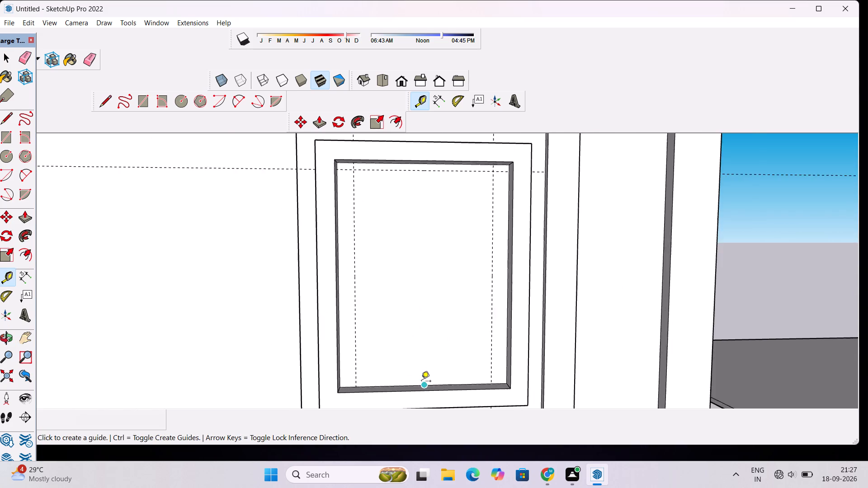
left_click(425, 386)
scroll(425, 386, "down", 3)
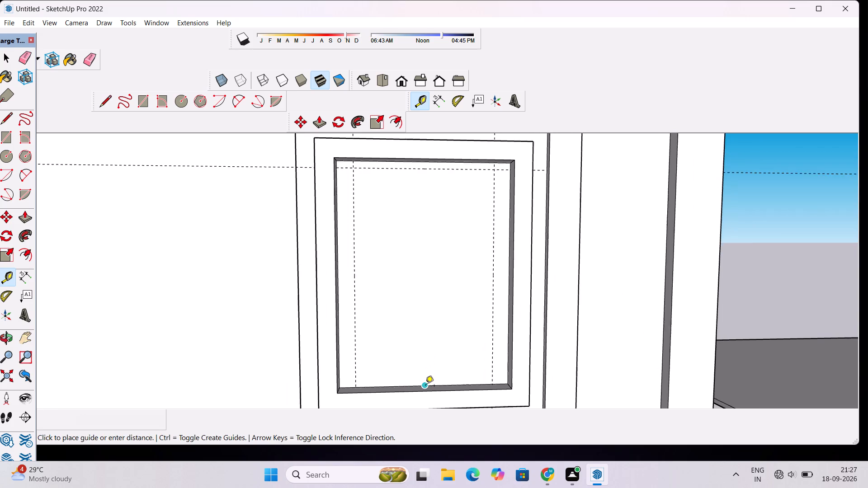
scroll(425, 386, "down", 6)
scroll(434, 335, "up", 2)
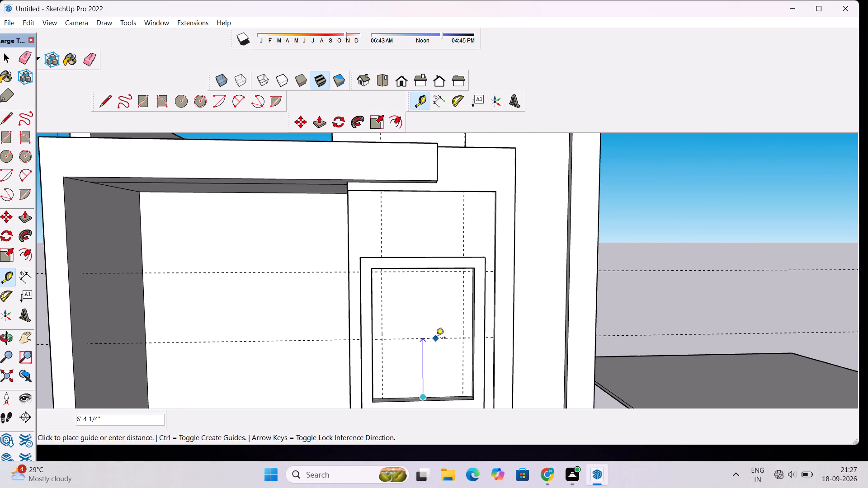
left_click(436, 339)
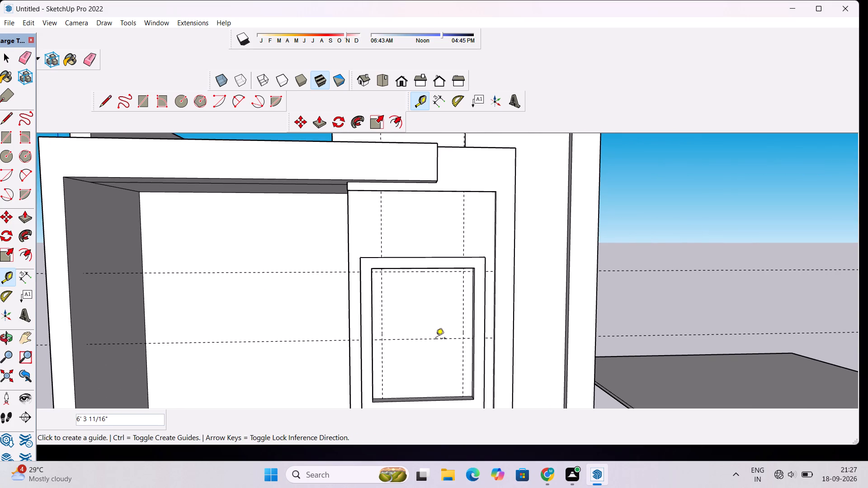
Draw a horizontal line about 10' 7" long across the window opening, from side to side along the middle guide.
key("r")
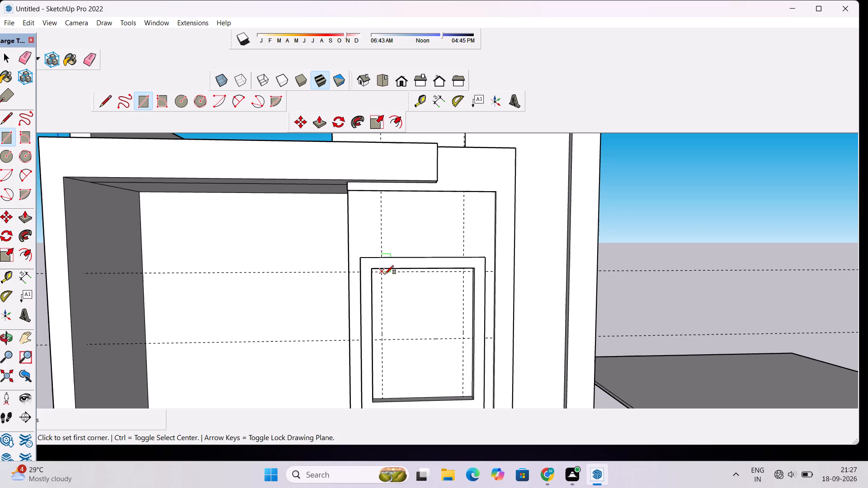
key("l")
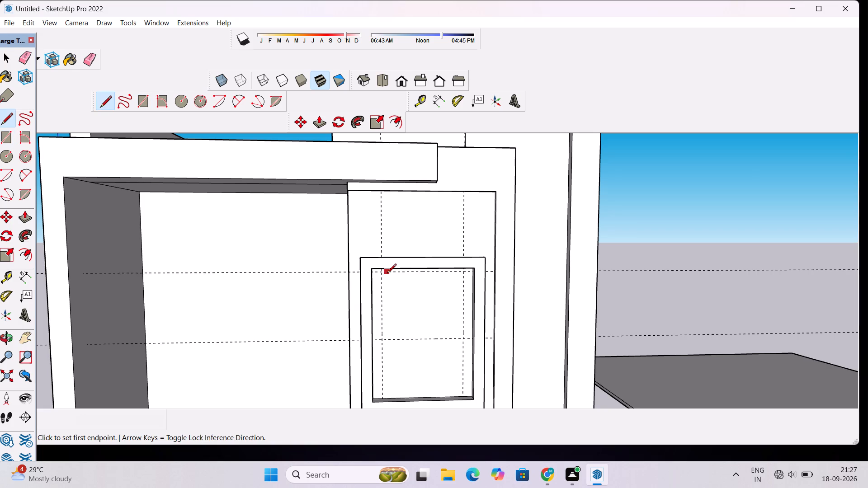
scroll(388, 347, "up", 3)
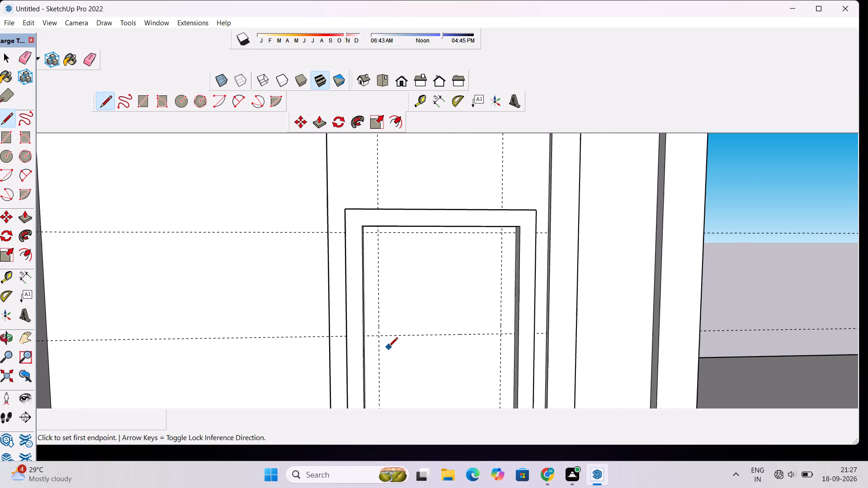
scroll(388, 347, "up", 9)
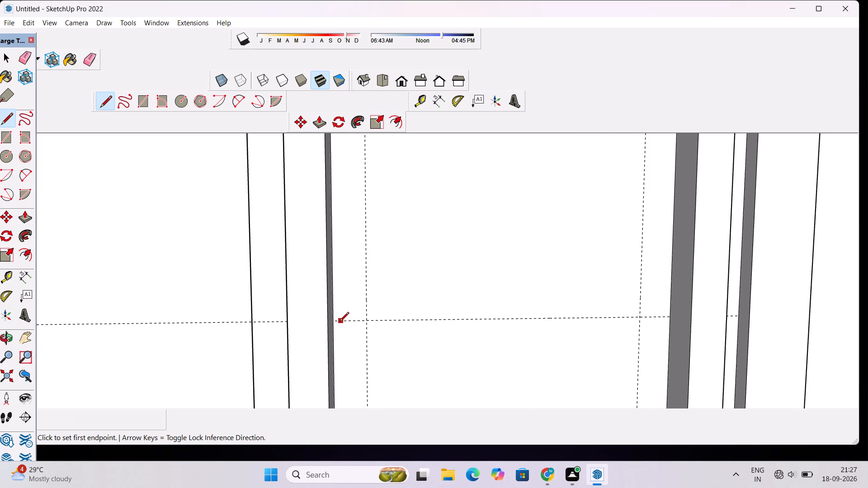
left_click(335, 322)
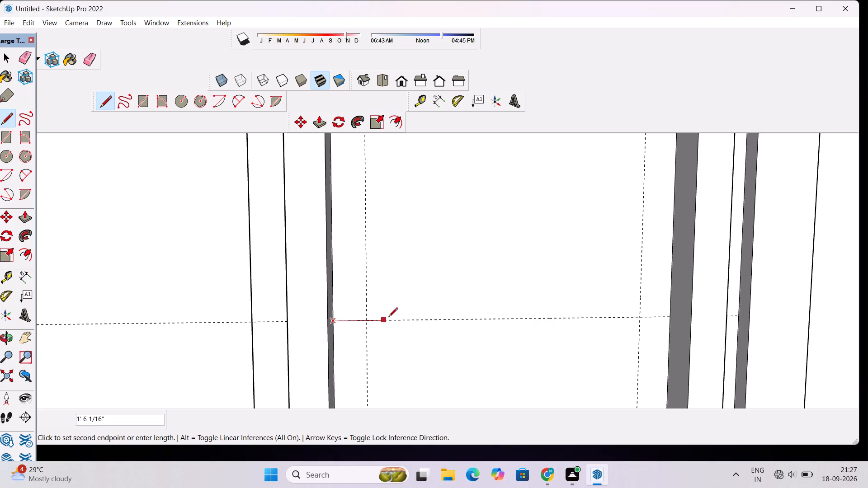
left_click(672, 317)
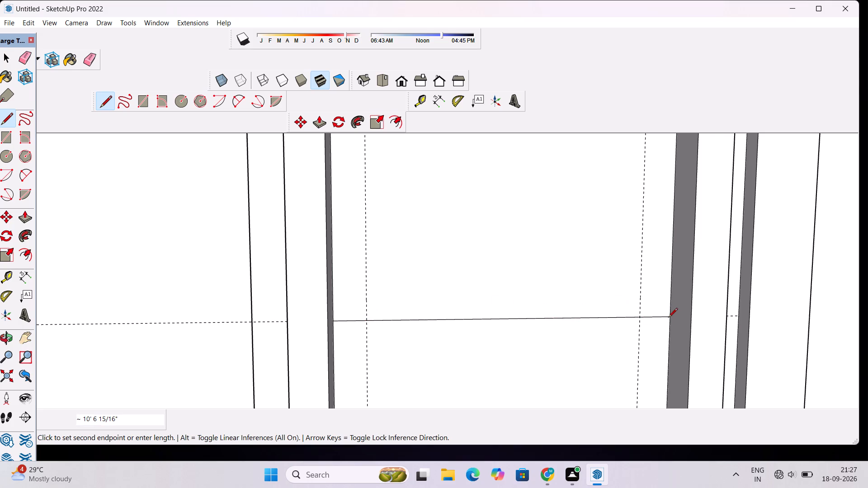
Place a horizontal guide 3" above the line that divides the window opening.
scroll(442, 322, "down", 12)
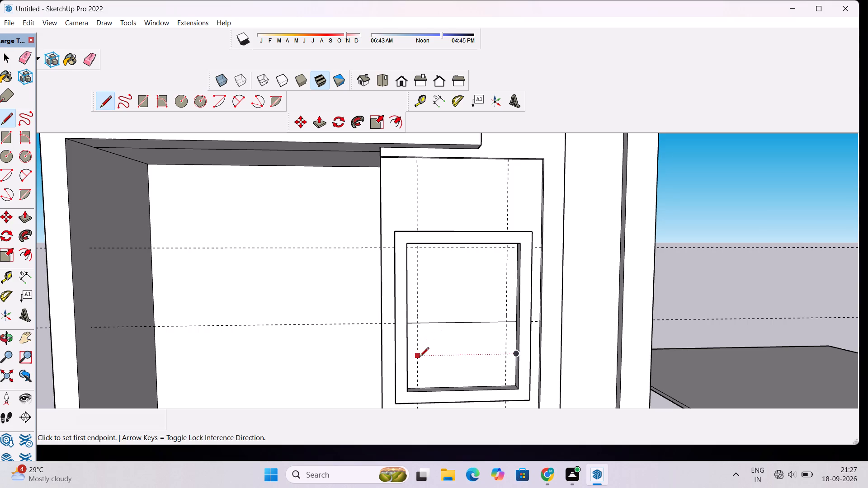
scroll(412, 379, "down", 3)
scroll(425, 398, "up", 3)
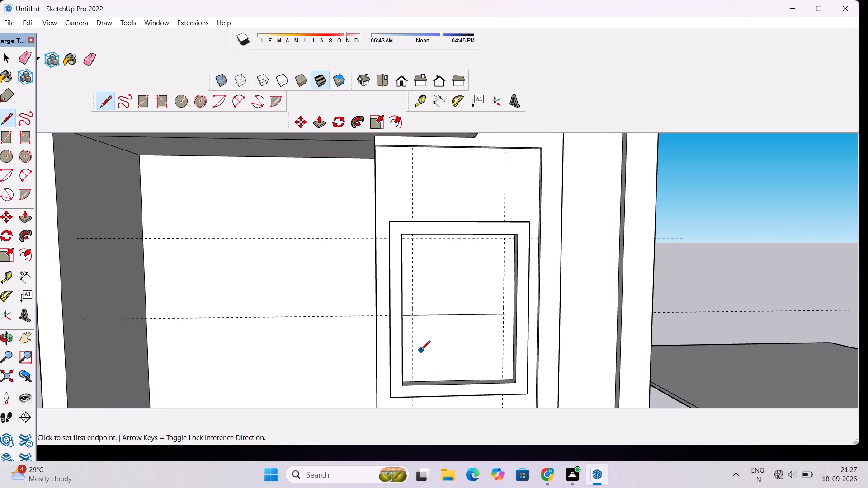
scroll(432, 346, "up", 3)
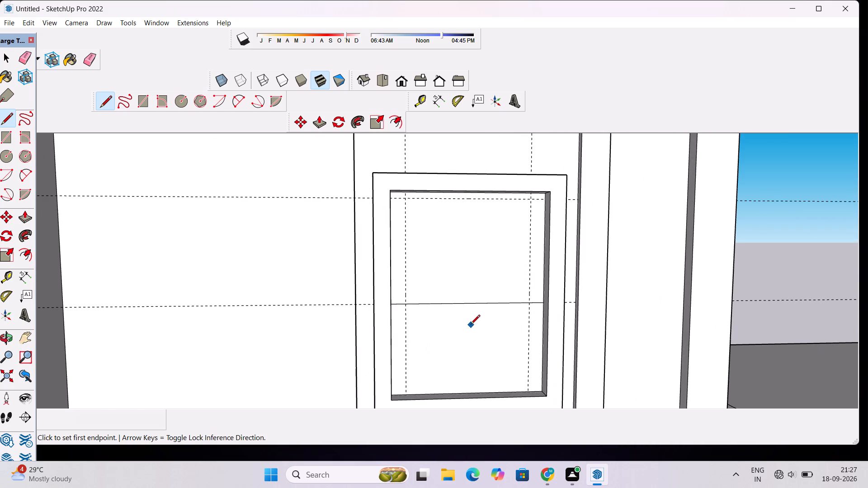
key("o")
left_click_drag(474, 364, 458, 324)
left_click_drag(457, 322, 457, 331, "shift")
left_click_drag(460, 356, 454, 332)
left_click_drag(454, 331, 449, 340, "shift")
scroll(451, 348, "up", 1)
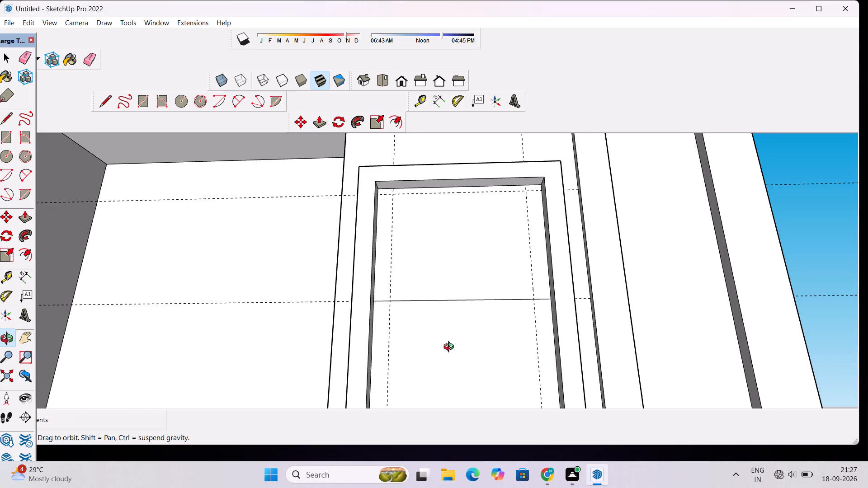
left_click(449, 342, "shift")
left_click_drag(449, 342, 451, 346)
left_click_drag(451, 345, 457, 358)
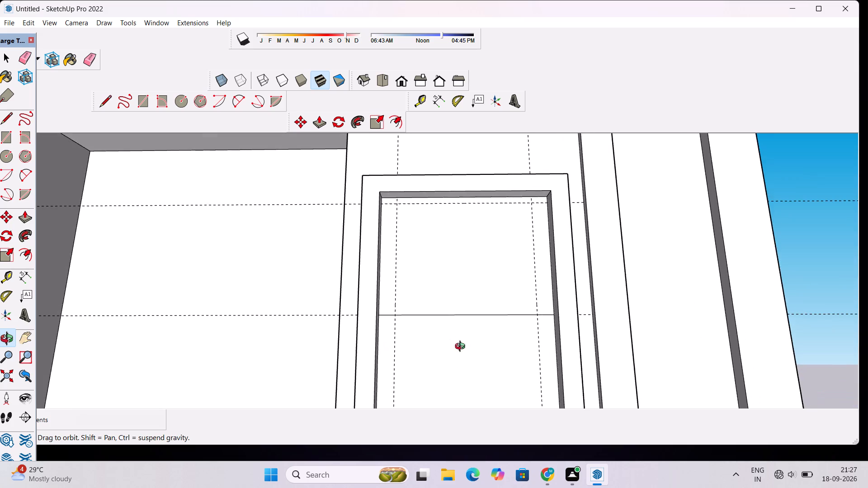
left_click_drag(465, 339, 435, 359, "shift")
key("l")
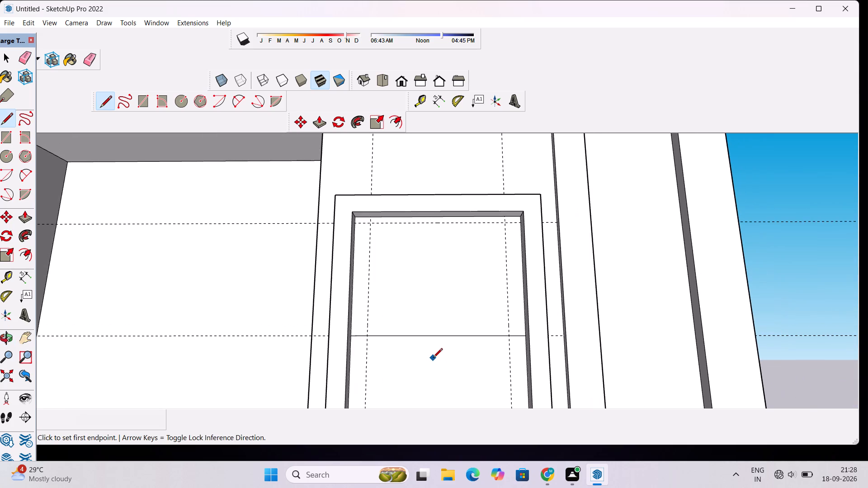
key("t")
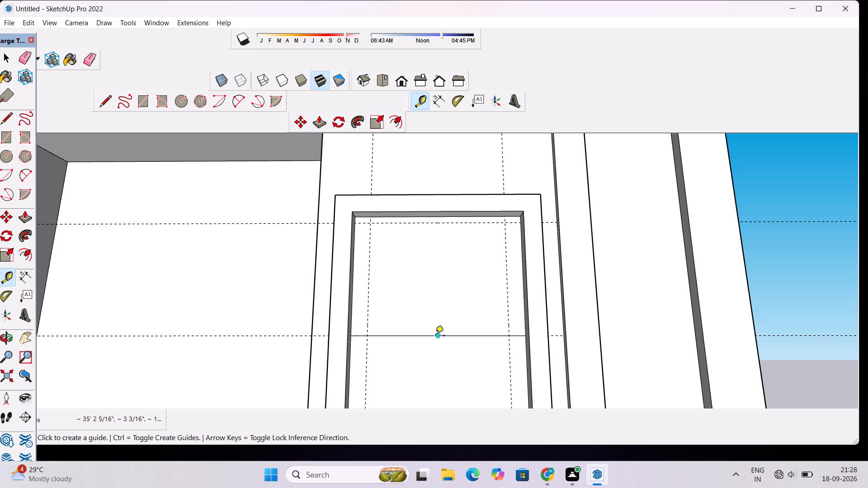
scroll(435, 336, "up", 2)
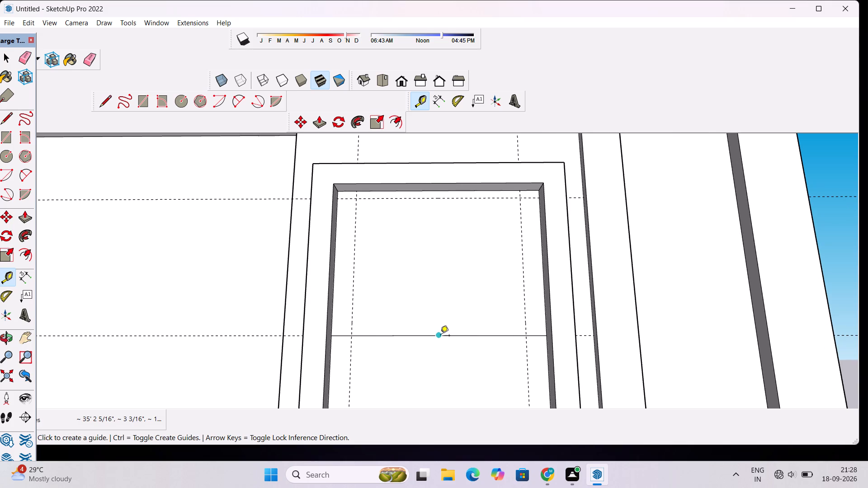
left_click(440, 336)
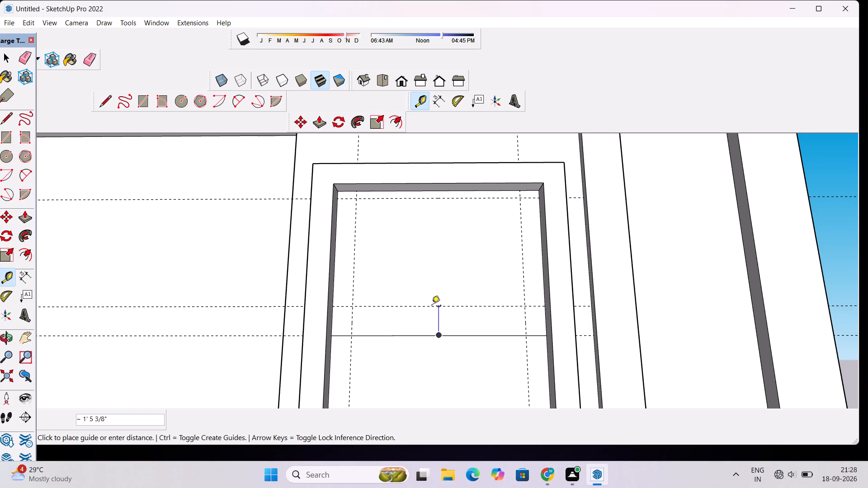
type("3\"")
key("Return")
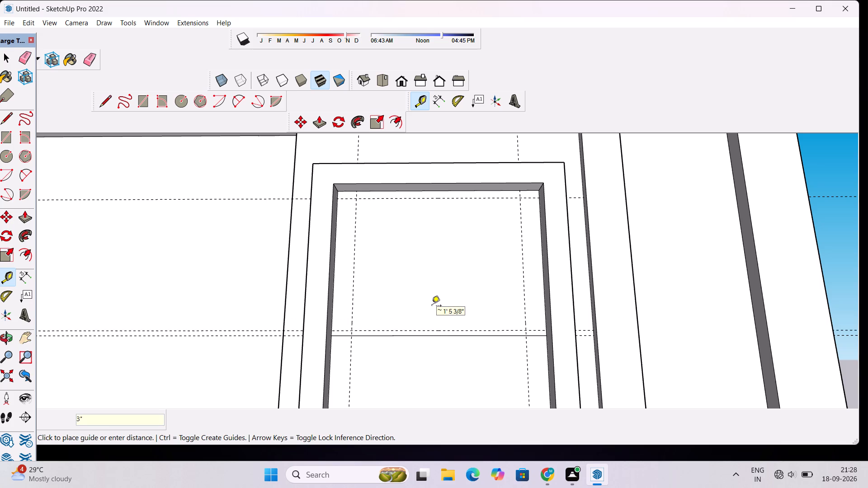
scroll(427, 321, "down", 2)
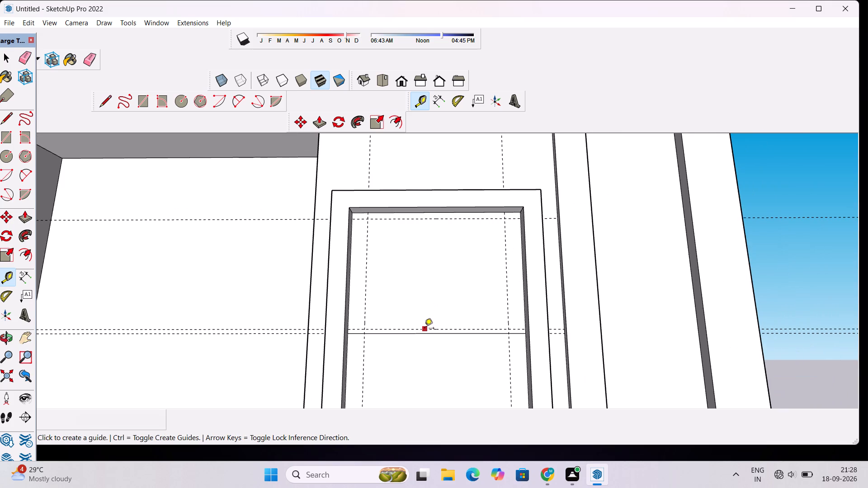
scroll(425, 329, "up", 3)
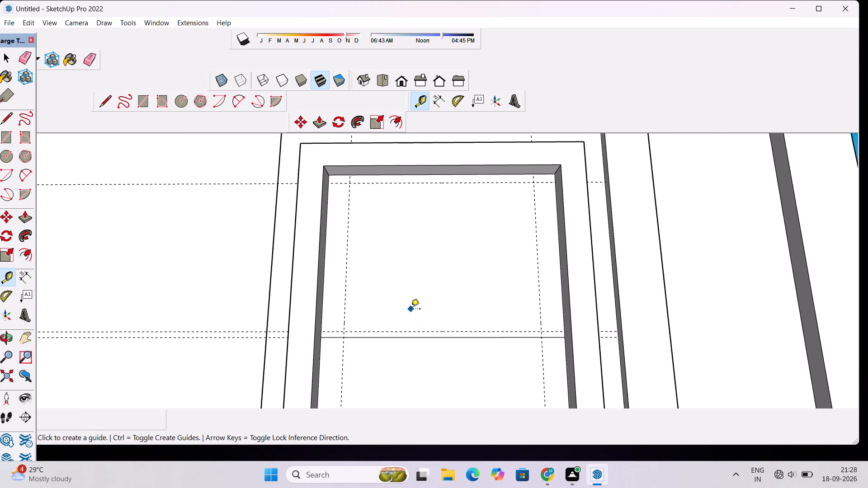
Undo the last guide and place a horizontal guide 6" above the line dividing the window opening instead.
scroll(401, 310, "down", 1)
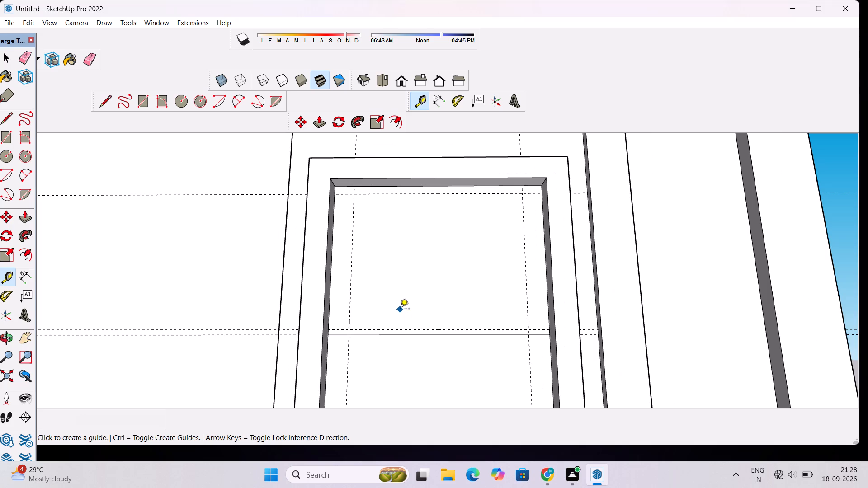
key("ctrl+z")
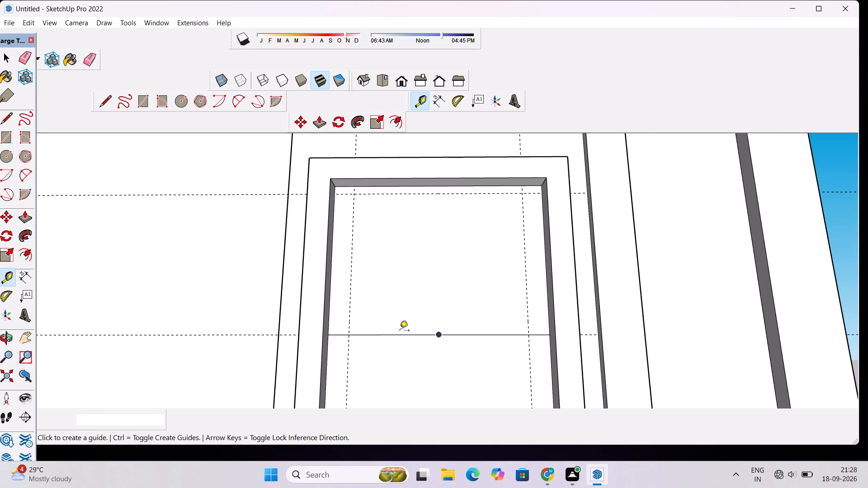
left_click(400, 333)
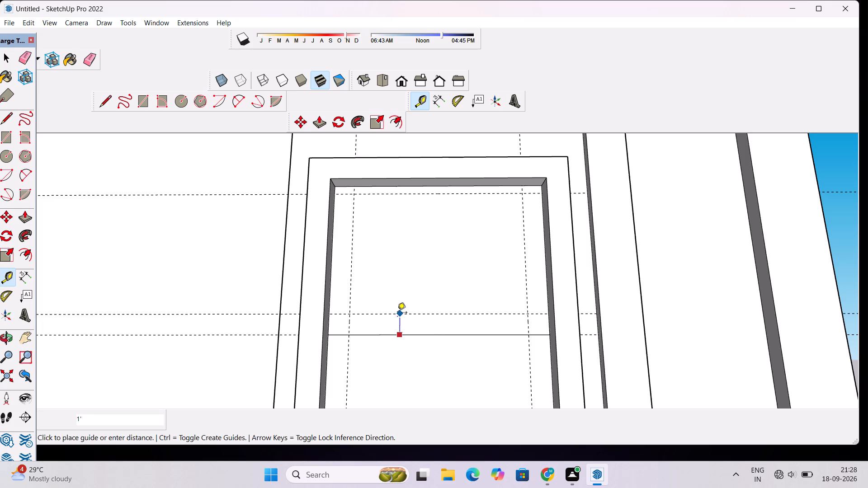
key("6")
key("shift+quotedbl")
key("Return")
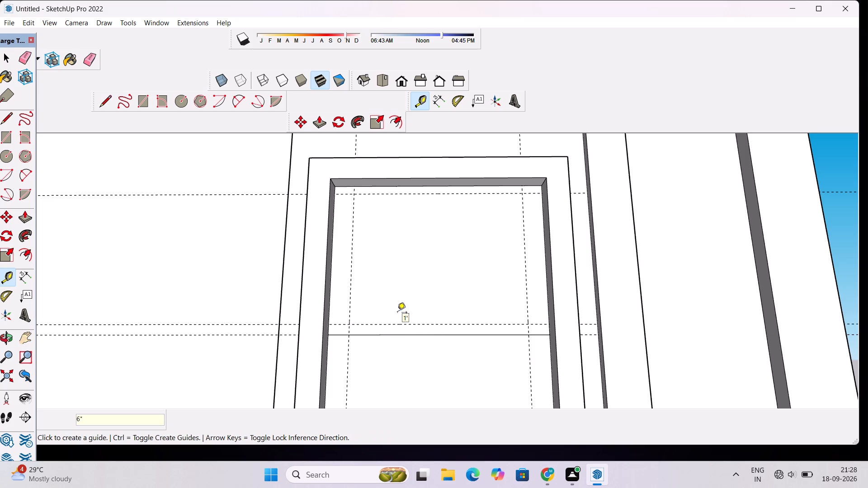
Draw a closed rectangular pane outline about 8' 7" wide and 6' 8" high along the guides above the dividing line.
scroll(397, 313, "down", 4)
scroll(481, 316, "up", 3)
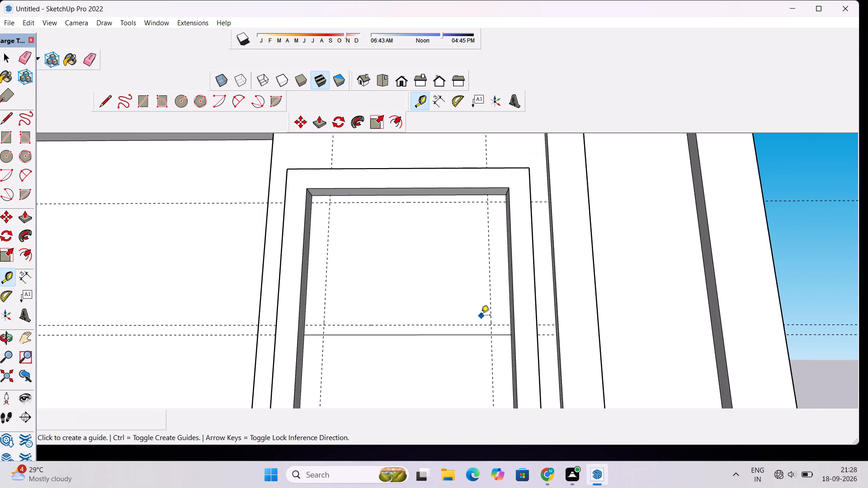
key("l")
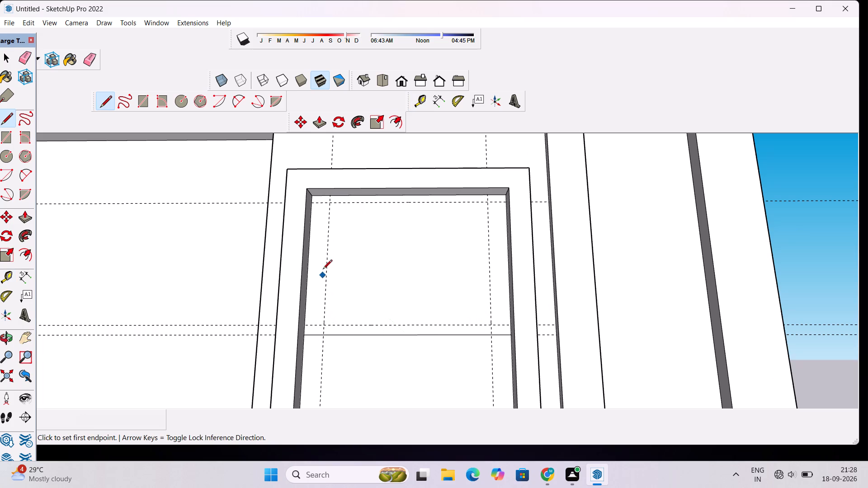
left_click(329, 204)
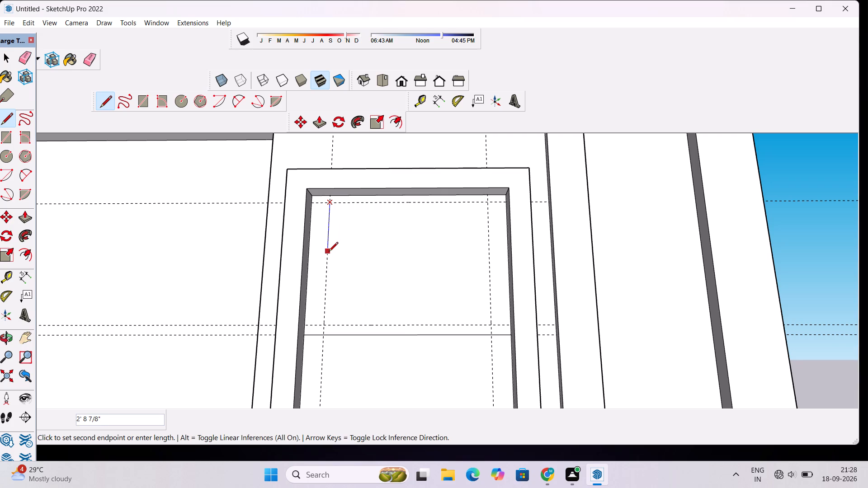
scroll(330, 320, "up", 7)
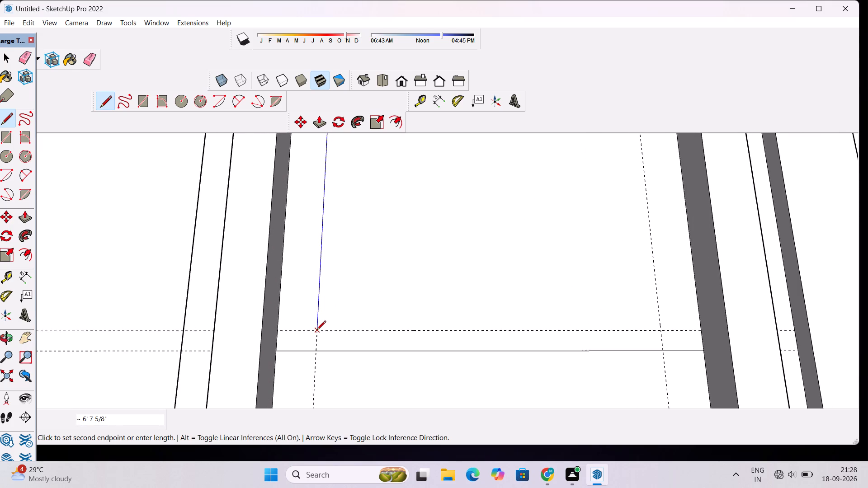
left_click(316, 331)
scroll(288, 318, "down", 7)
scroll(405, 333, "up", 5)
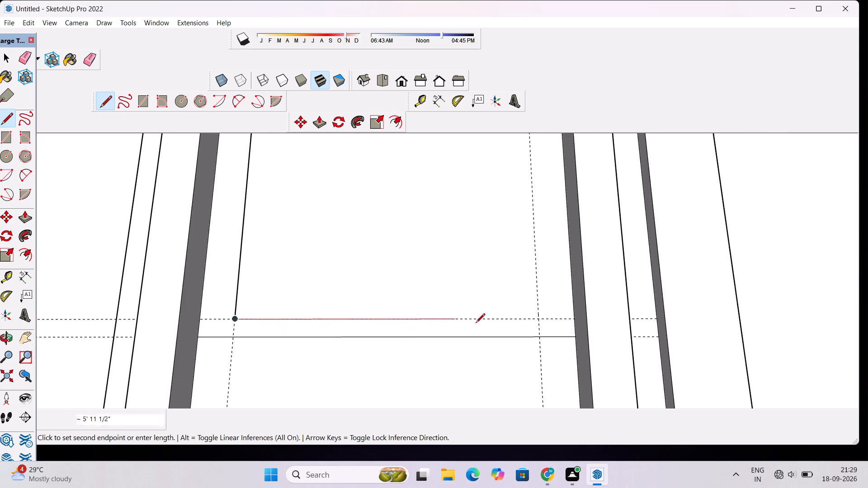
left_click(538, 320)
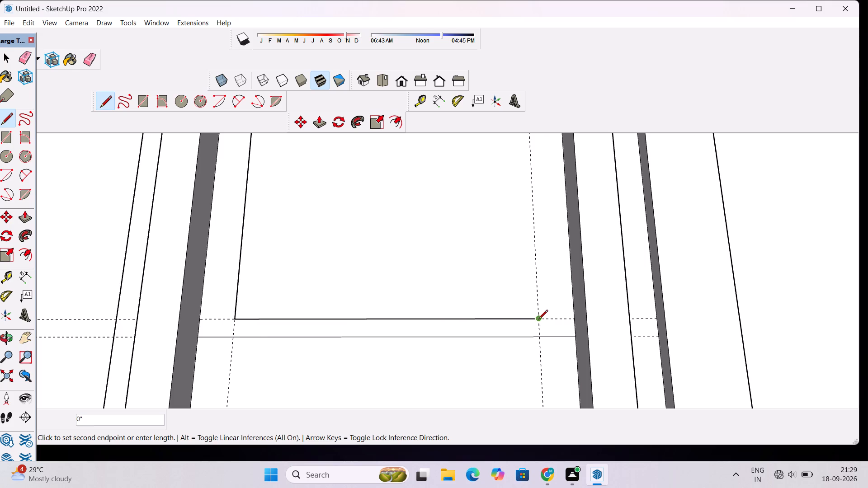
scroll(538, 320, "down", 9)
scroll(529, 221, "up", 3)
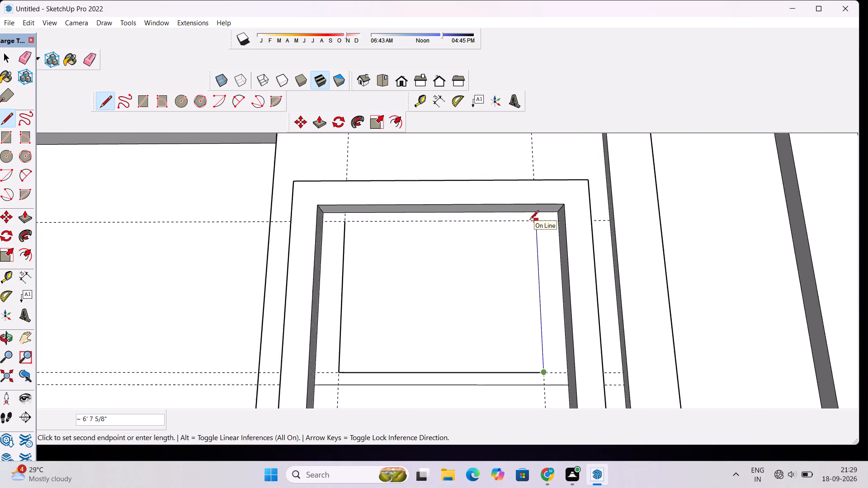
scroll(529, 221, "up", 4)
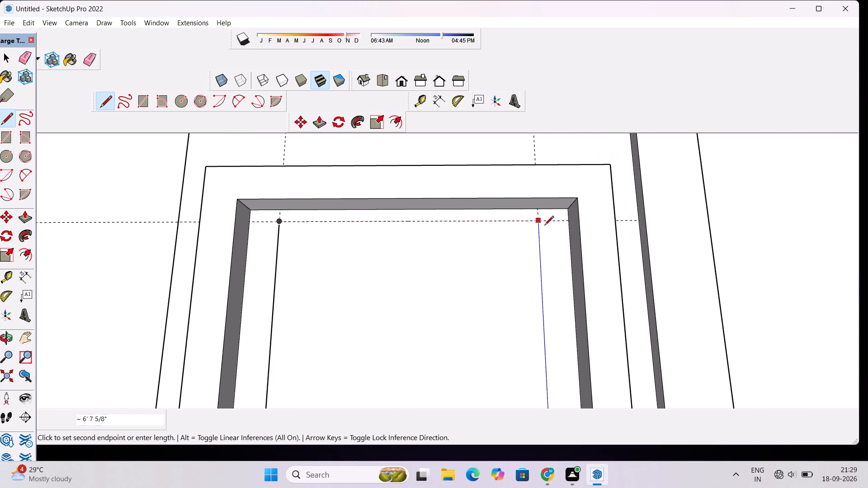
left_click(536, 222)
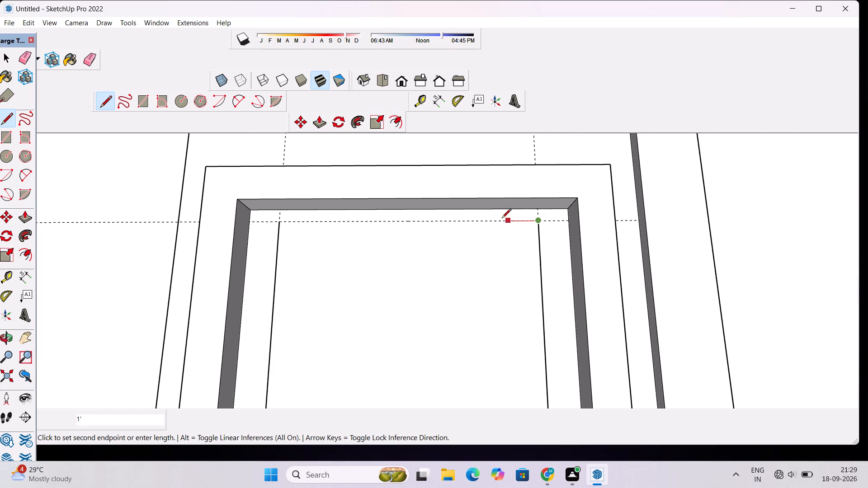
left_click(280, 222)
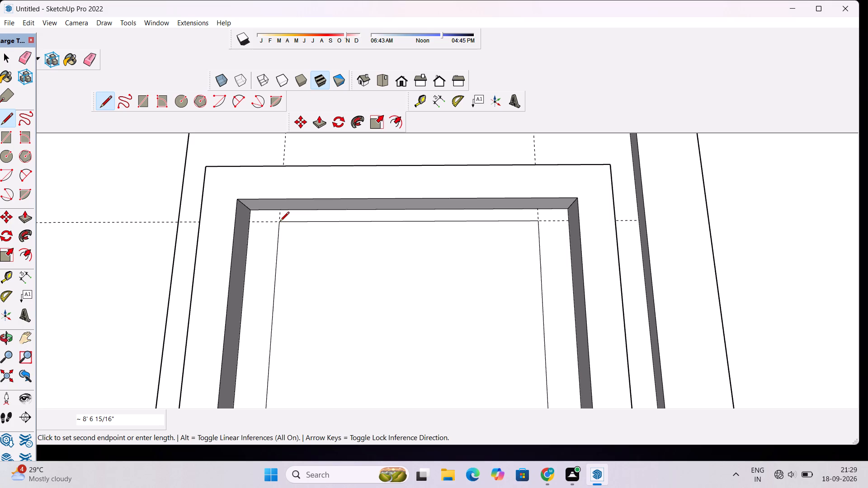
key("space")
Erase the horizontal and vertical guides crossing the window opening.
scroll(277, 217, "down", 13)
scroll(277, 217, "up", 1)
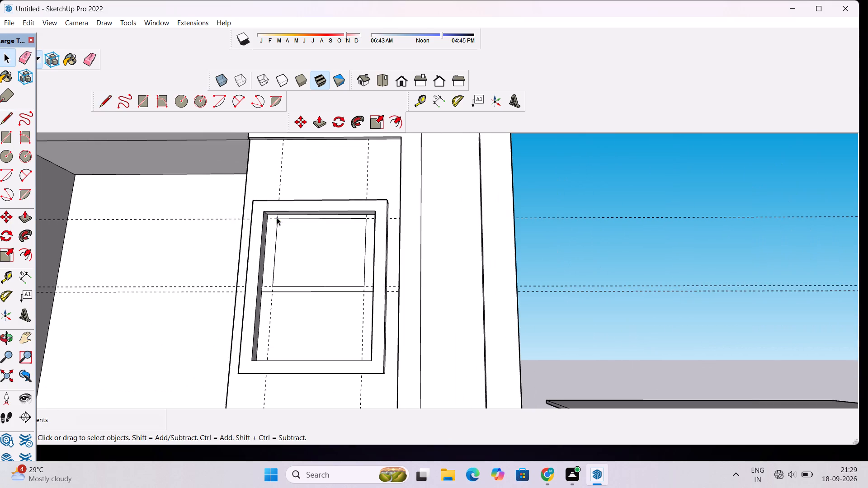
scroll(277, 218, "down", 1)
key("e")
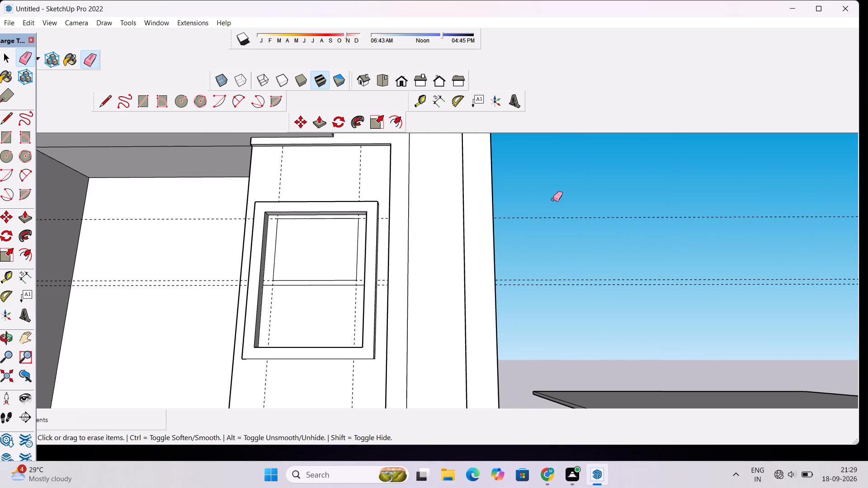
left_click_drag(542, 205, 549, 288)
scroll(568, 230, "down", 5)
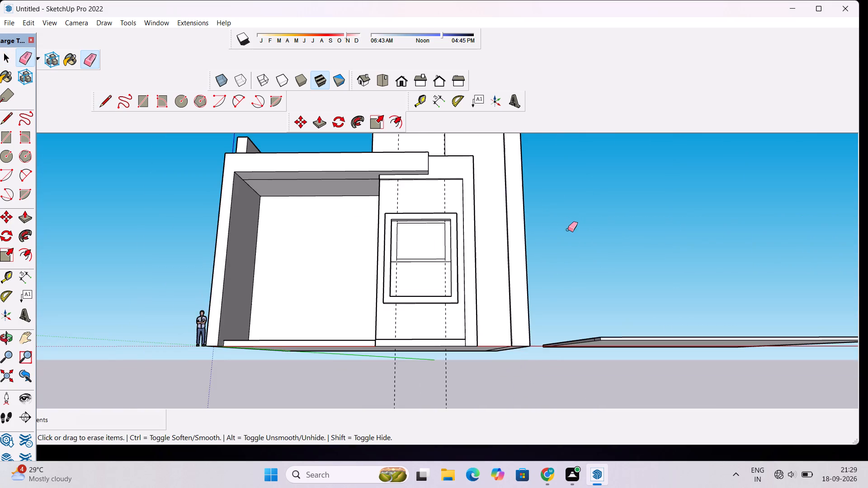
scroll(501, 274, "down", 4)
left_click_drag(478, 367, 421, 378)
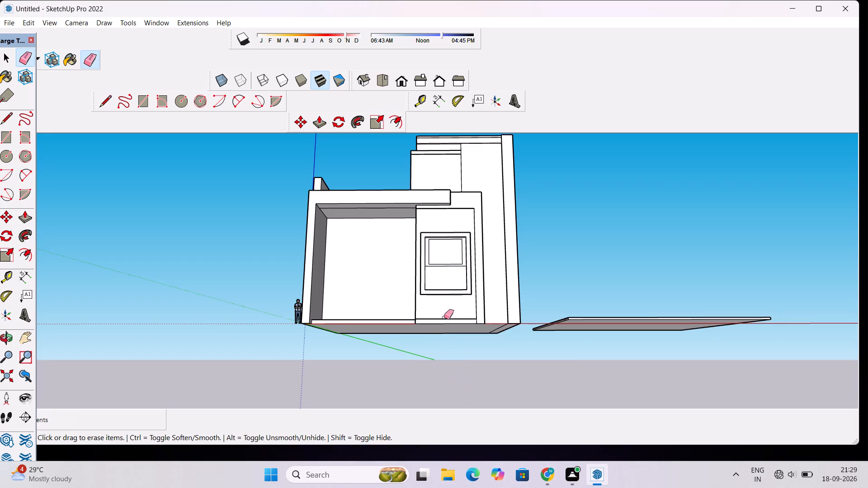
Examine the upper pane outline inside the framed window opening straight on from the front.
scroll(441, 245, "up", 13)
key("p")
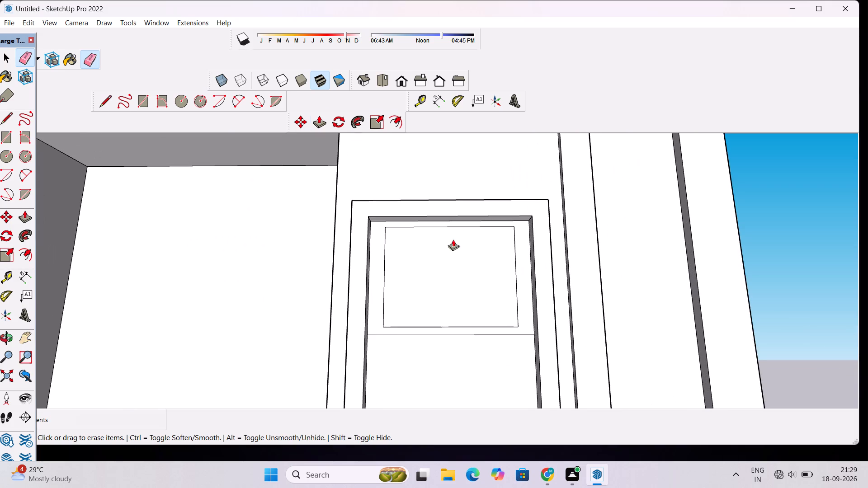
scroll(519, 227, "down", 1)
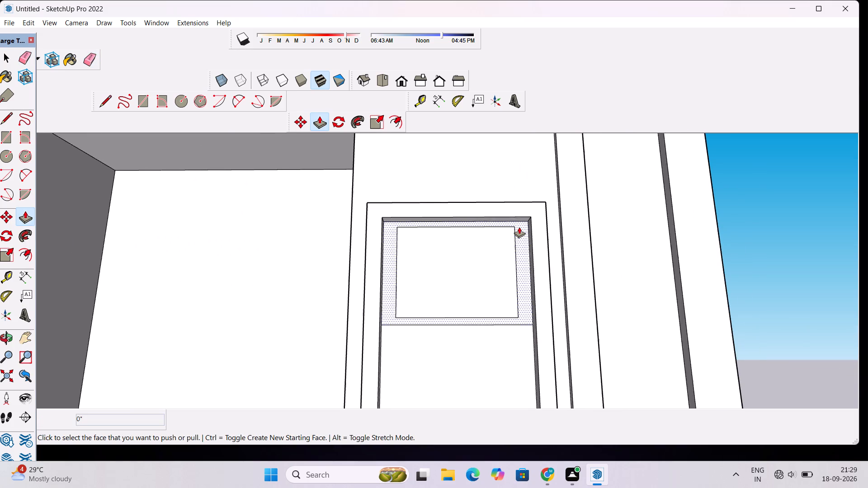
scroll(519, 227, "down", 1)
scroll(479, 233, "up", 1)
key("o")
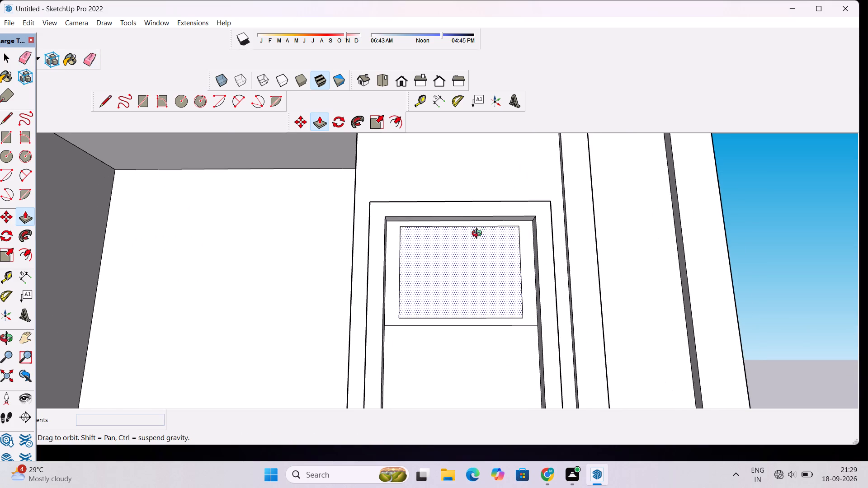
scroll(479, 240, "down", 3)
left_click_drag(471, 246, 389, 246, "shift")
scroll(387, 245, "up", 2)
left_click_drag(398, 256, 400, 267)
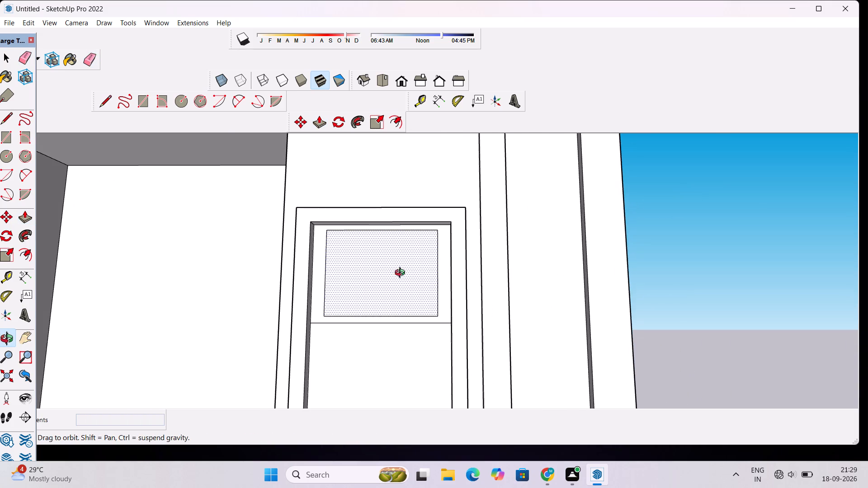
left_click_drag(415, 272, 419, 287)
left_click_drag(419, 287, 431, 263, "shift")
scroll(415, 258, "up", 3)
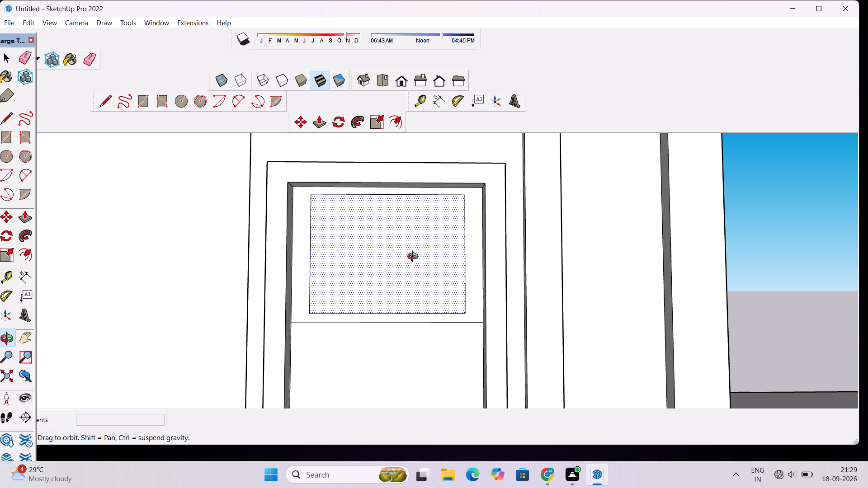
left_click_drag(415, 258, 428, 259, "shift")
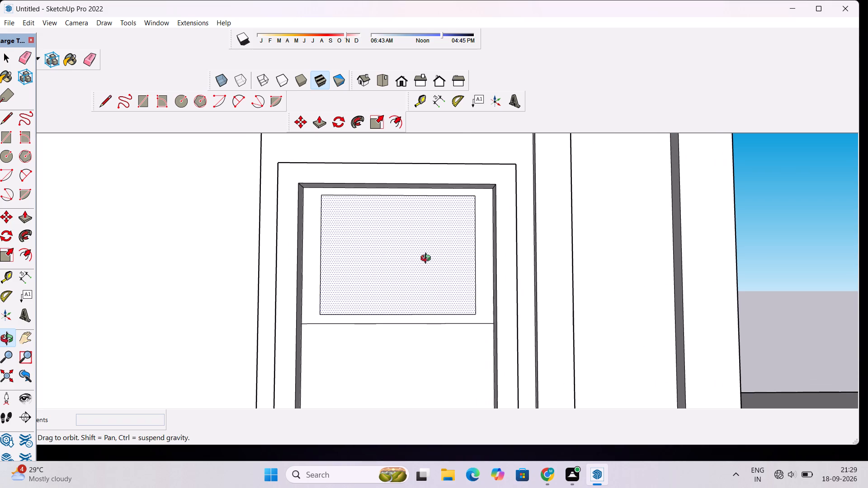
left_click_drag(428, 259, 459, 263, "shift")
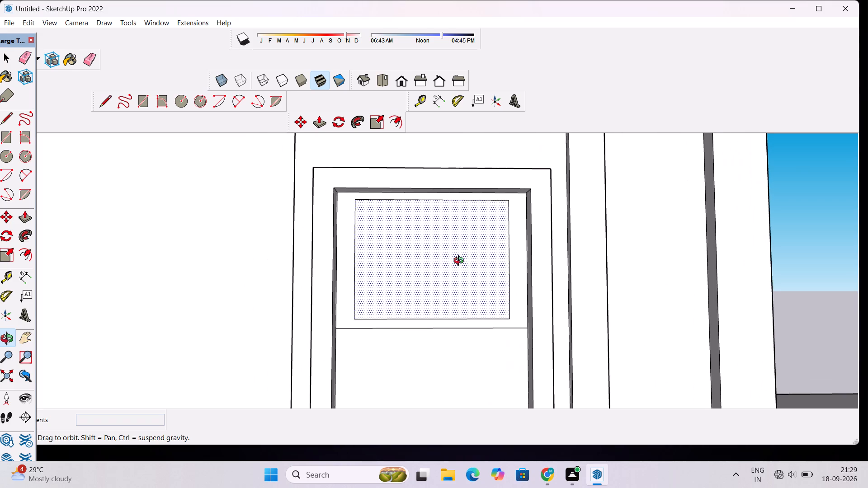
left_click_drag(461, 267, 462, 256, "shift")
left_click_drag(462, 256, 462, 262)
left_click_drag(462, 262, 470, 262, "shift")
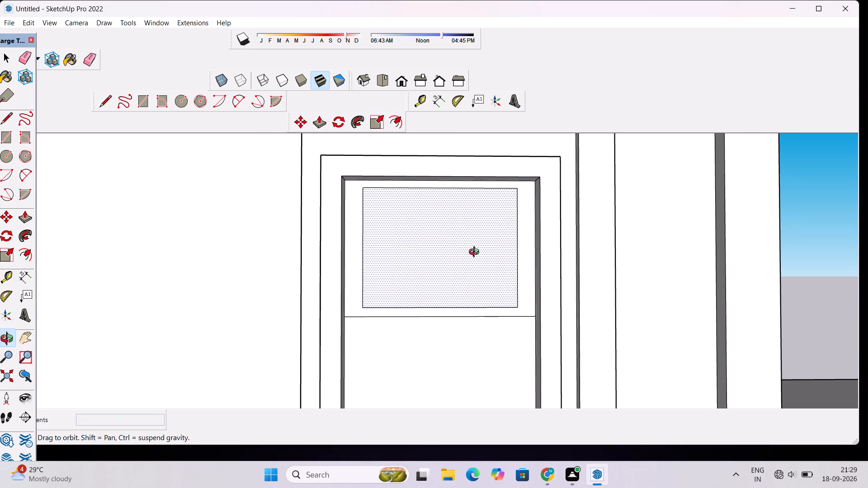
left_click_drag(476, 250, 476, 271)
left_click_drag(480, 269, 483, 260)
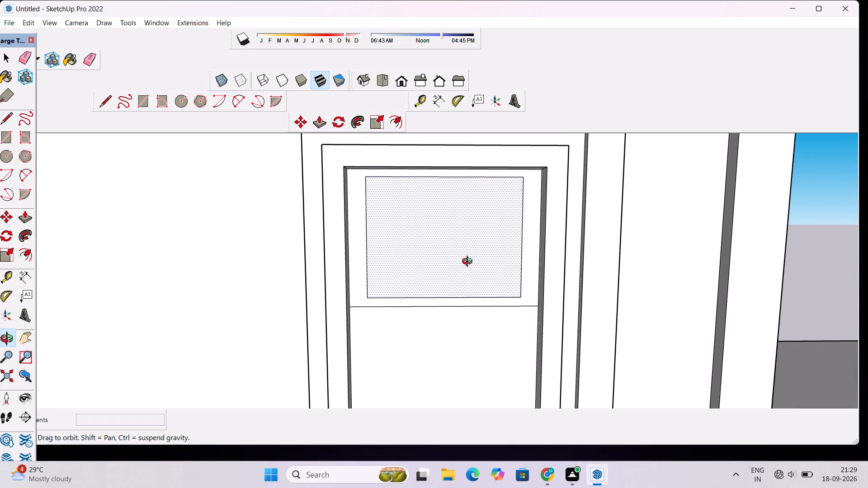
left_click_drag(469, 263, 490, 264)
left_click(477, 255, "shift")
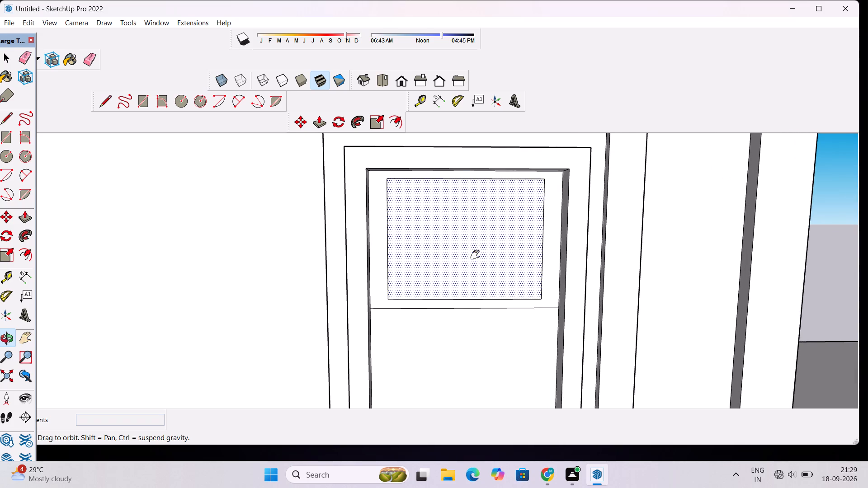
left_click_drag(479, 254, 479, 277, "shift")
left_click_drag(479, 277, 479, 268)
left_click_drag(479, 268, 485, 270, "shift")
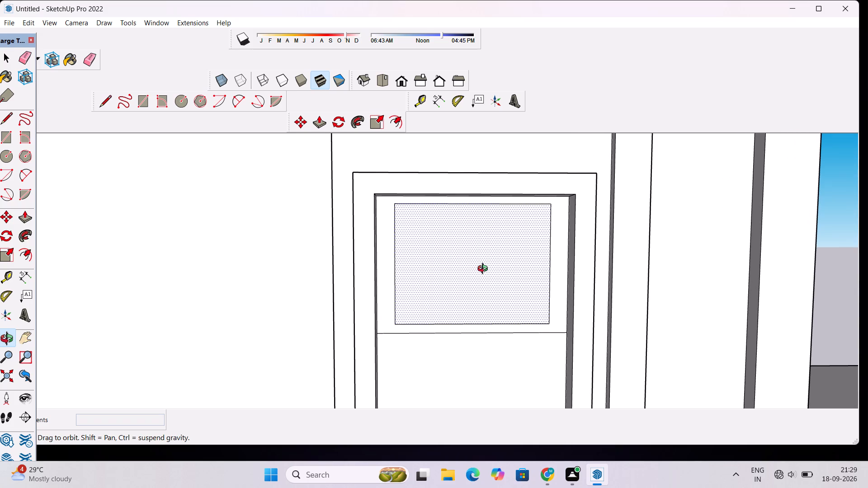
Widen the upper pane outline by moving its right edge about 3 3/4" outward and its left edge about 5 5/16" outward.
key("m")
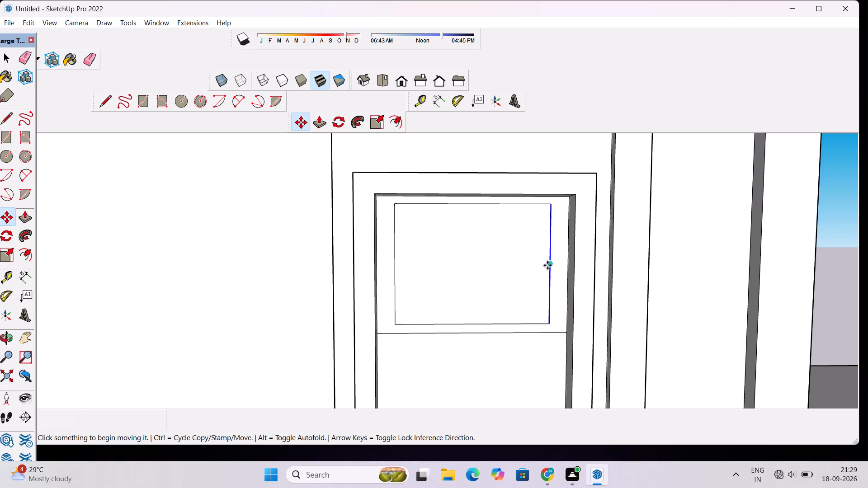
scroll(547, 265, "up", 2)
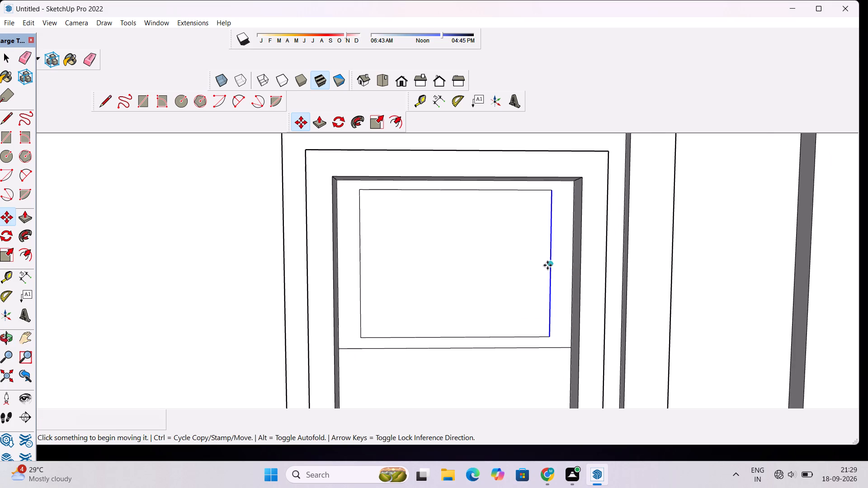
scroll(547, 265, "up", 2)
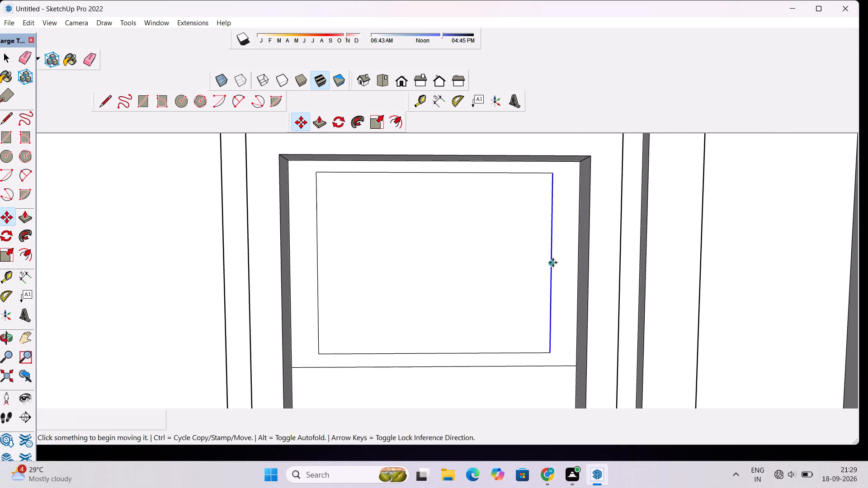
left_click(553, 263)
left_click(560, 263)
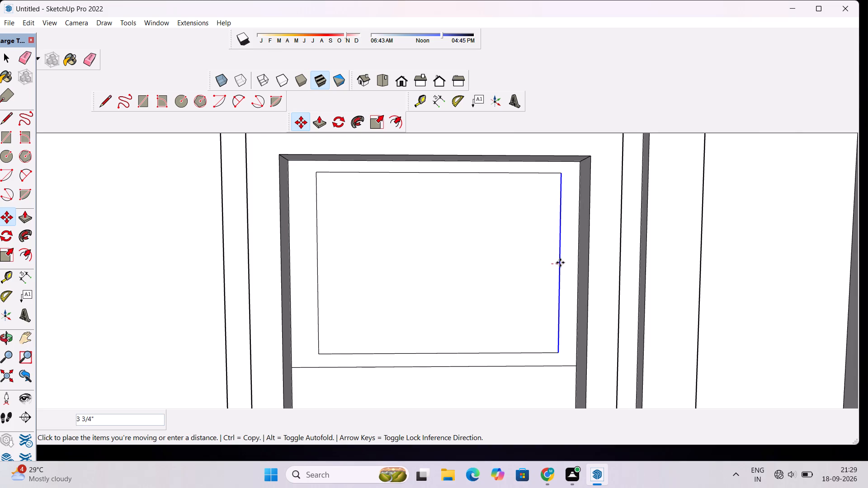
left_click(318, 265)
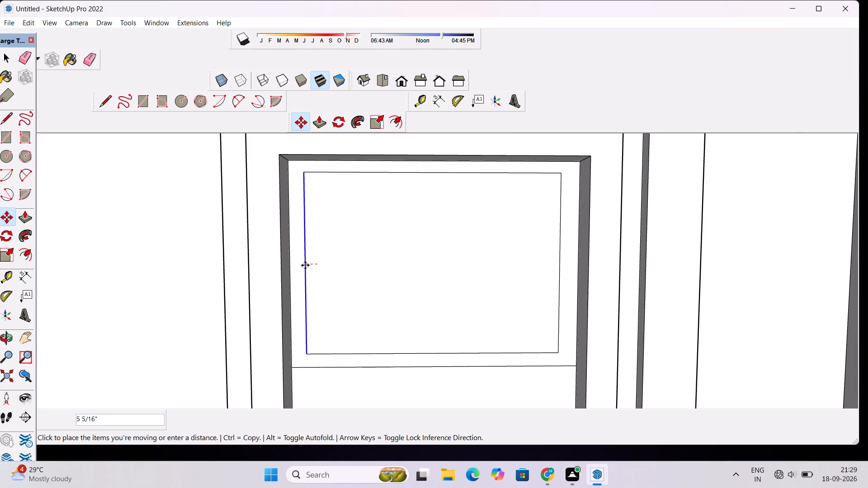
left_click(305, 265)
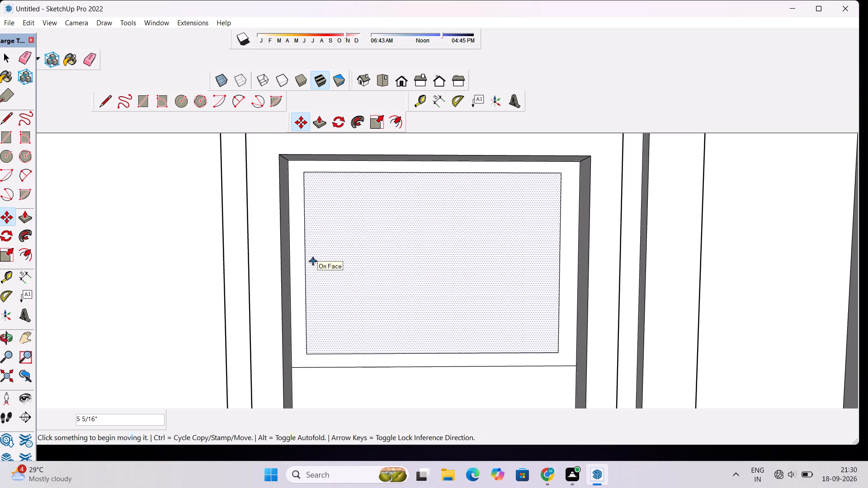
Examine the framed window and its upper pane outline within the whole house facade from several angles and distances.
scroll(313, 260, "down", 3)
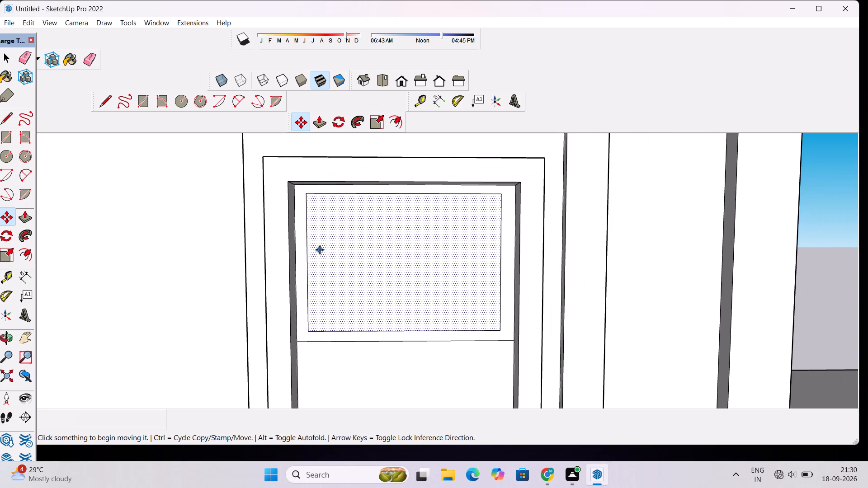
scroll(320, 250, "down", 3)
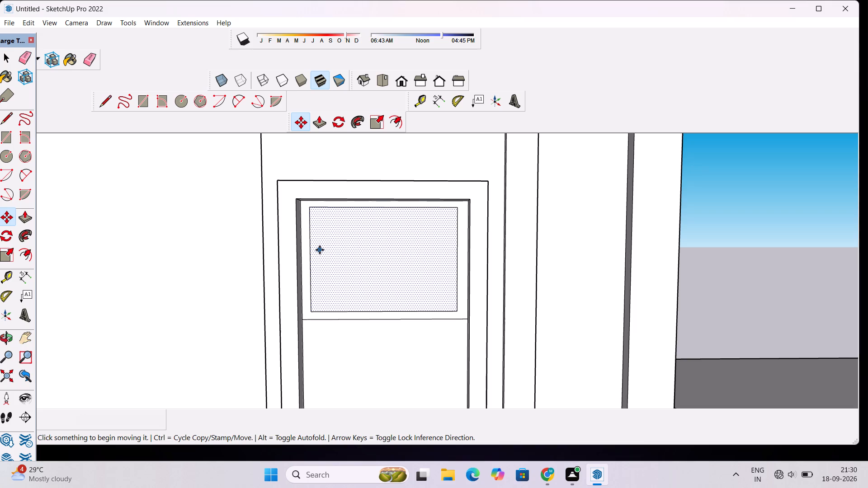
scroll(320, 250, "down", 5)
scroll(317, 254, "up", 2)
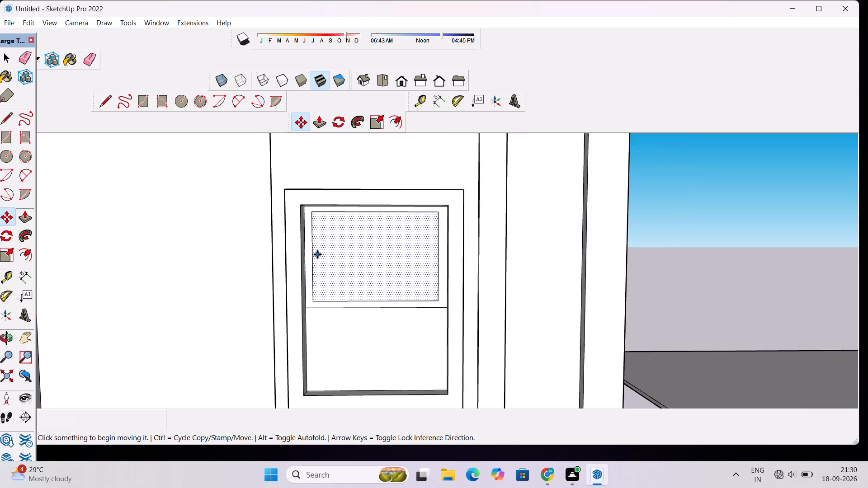
scroll(317, 254, "up", 5)
key("t")
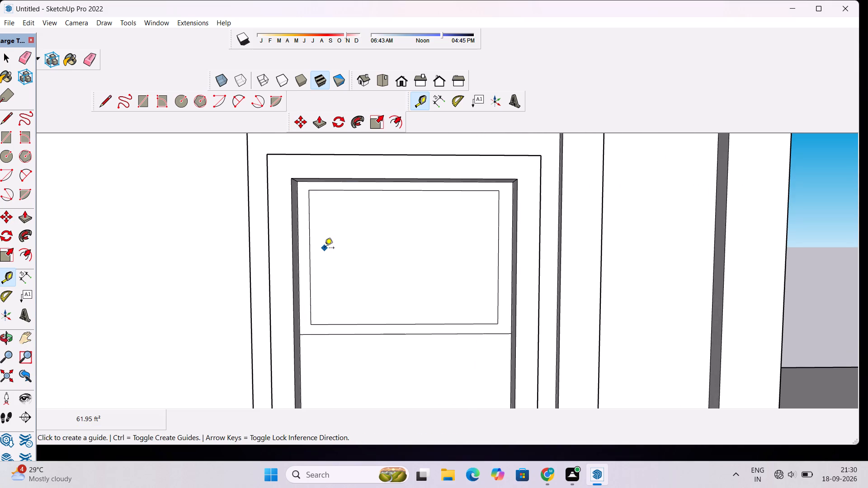
scroll(325, 249, "down", 5)
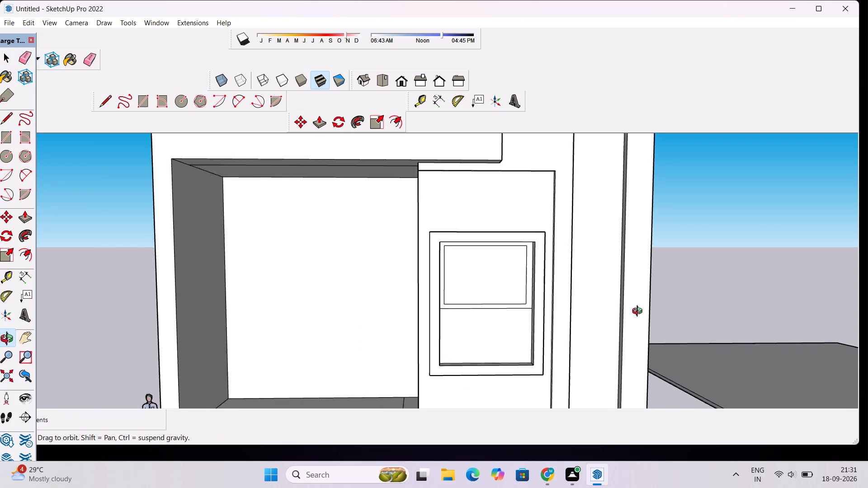
scroll(639, 312, "down", 1)
left_click_drag(634, 314, 637, 336)
scroll(641, 335, "up", 2)
left_click_drag(664, 315, 631, 310, "shift")
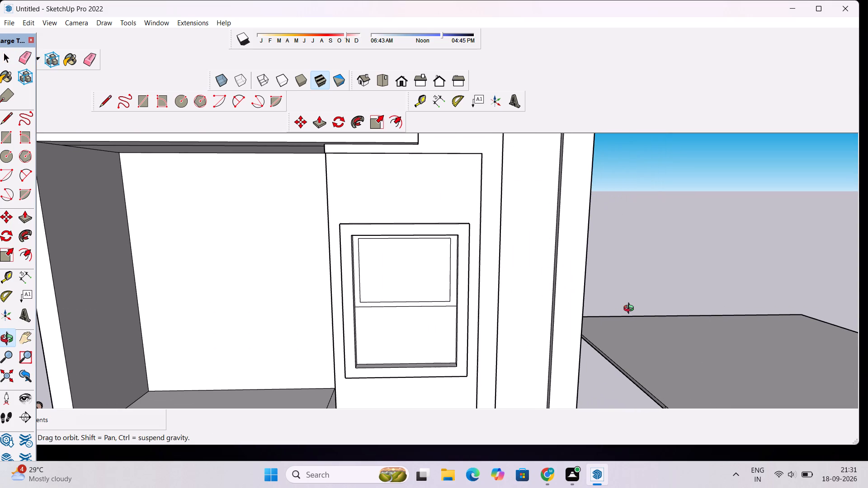
scroll(584, 289, "down", 2)
left_click_drag(554, 315, 554, 329)
scroll(554, 328, "down", 4)
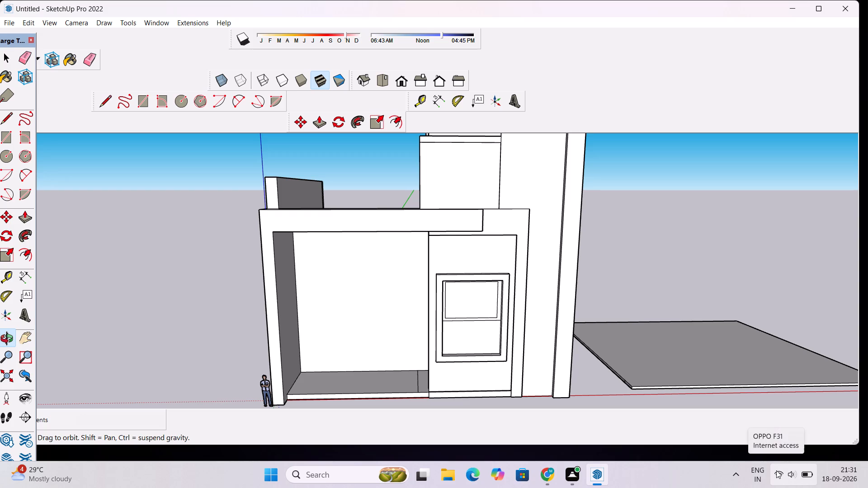
scroll(561, 277, "down", 4)
left_click_drag(537, 285, 625, 314)
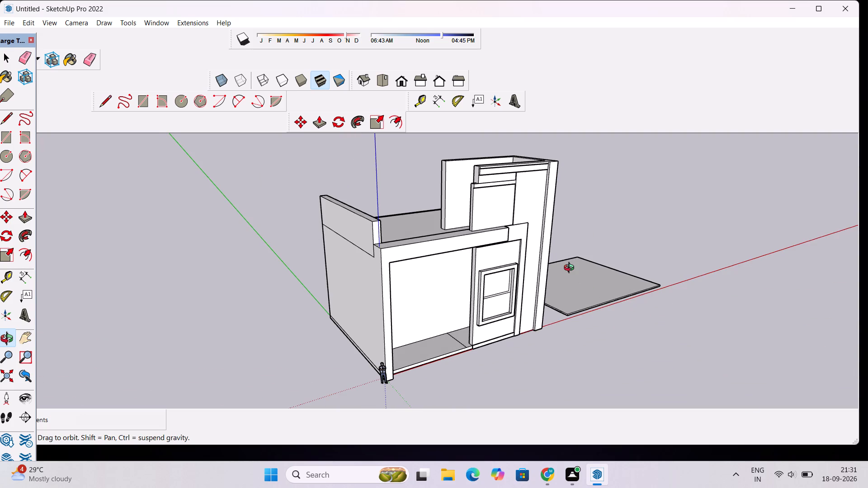
scroll(571, 269, "up", 1)
left_click_drag(616, 267, 551, 267)
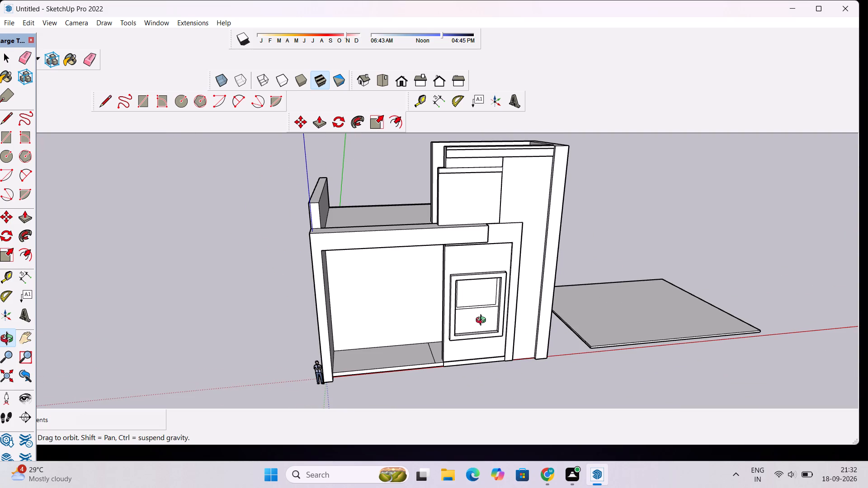
left_click_drag(492, 321, 467, 304)
scroll(465, 300, "down", 3)
left_click_drag(465, 299, 512, 303, "shift")
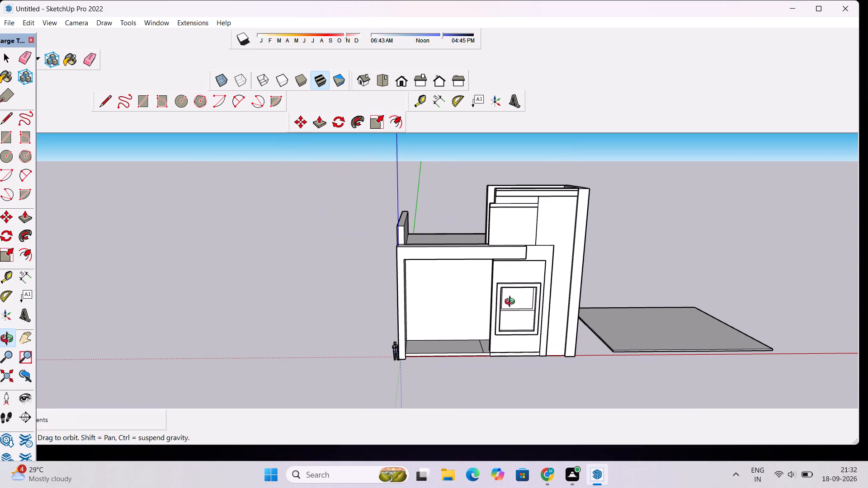
left_click_drag(515, 319, 487, 314)
scroll(490, 302, "up", 7)
left_click_drag(509, 322, 511, 315)
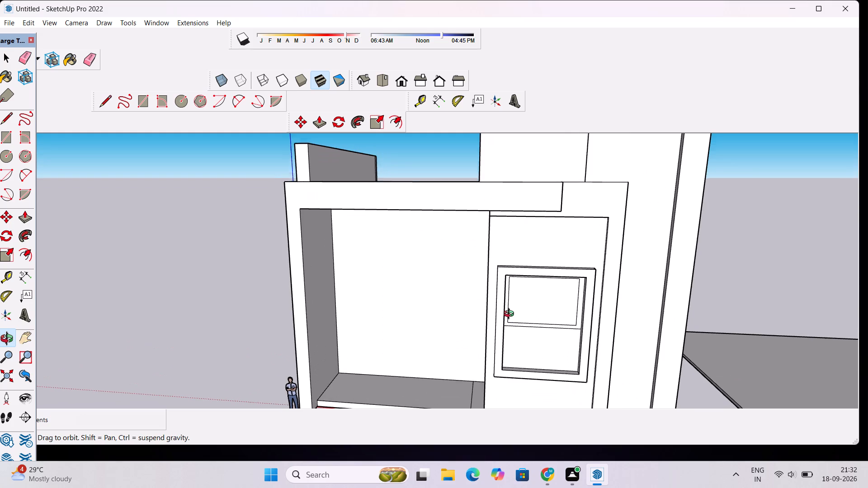
left_click_drag(511, 315, 513, 298)
left_click_drag(519, 286, 520, 305, "shift")
scroll(519, 306, "up", 7)
left_click_drag(519, 307, 546, 313)
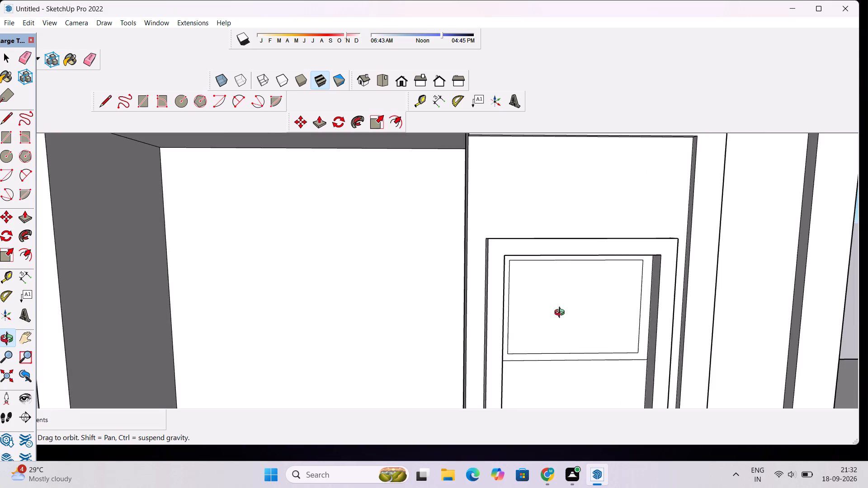
left_click_drag(561, 314, 547, 286)
scroll(541, 281, "up", 3)
left_click_drag(552, 283, 532, 278)
left_click_drag(532, 276, 501, 276, "shift")
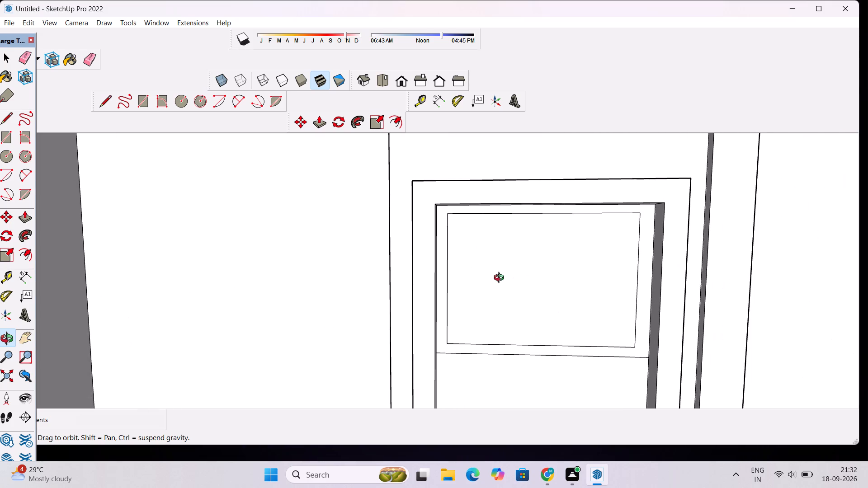
left_click_drag(526, 286, 515, 282, "shift")
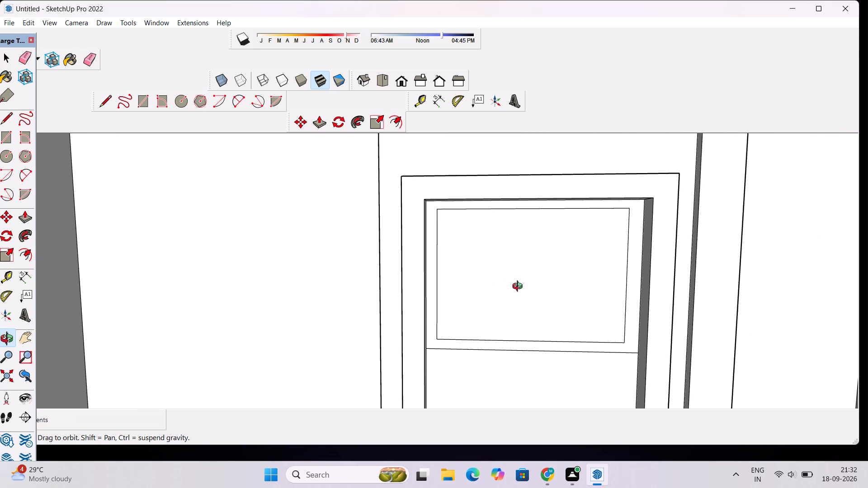
scroll(520, 287, "up", 2)
left_click_drag(521, 292, 522, 278, "shift")
scroll(522, 278, "down", 1)
Place a vertical guide inward from the upper pane's left edge and a parallel guide 3" to its right.
key("t")
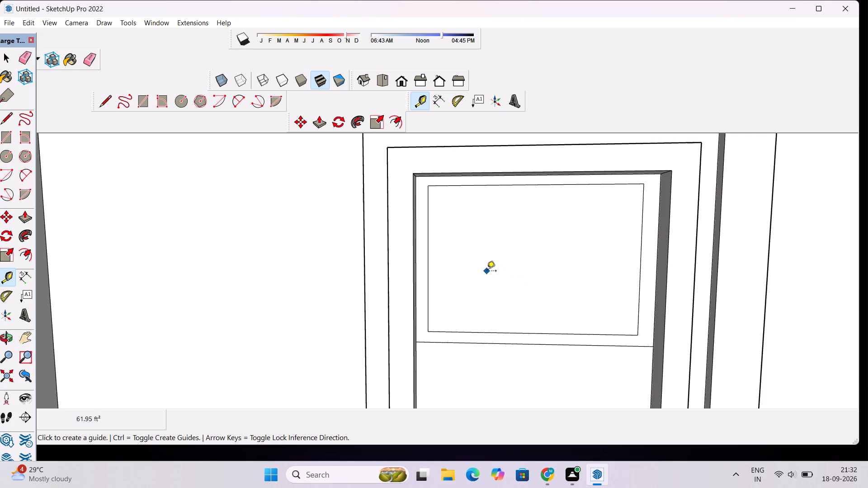
left_click(427, 261)
scroll(493, 256, "down", 4)
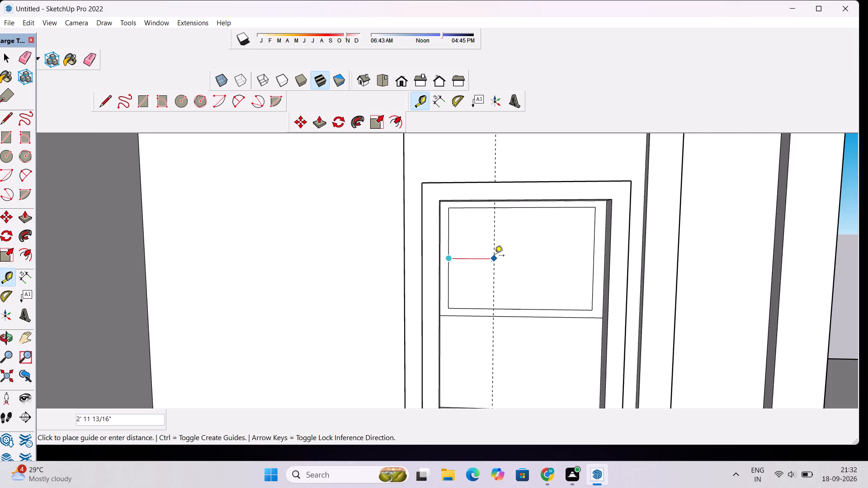
scroll(496, 256, "up", 1)
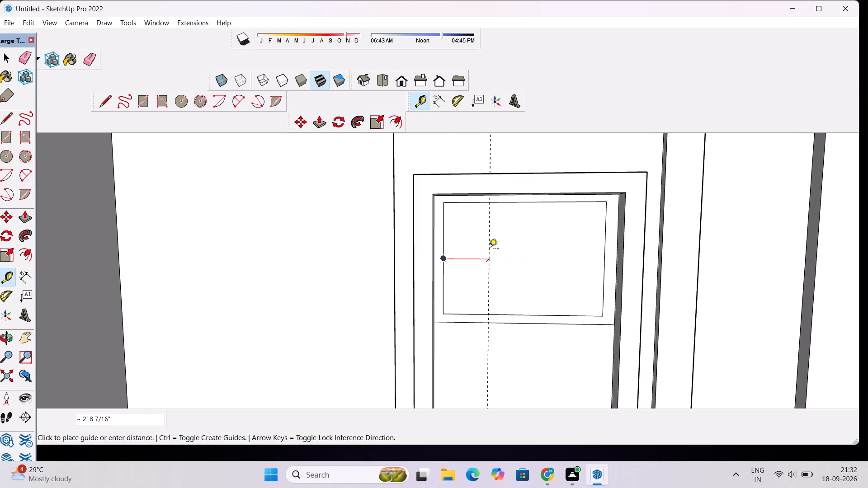
left_click(495, 246)
left_click(495, 231)
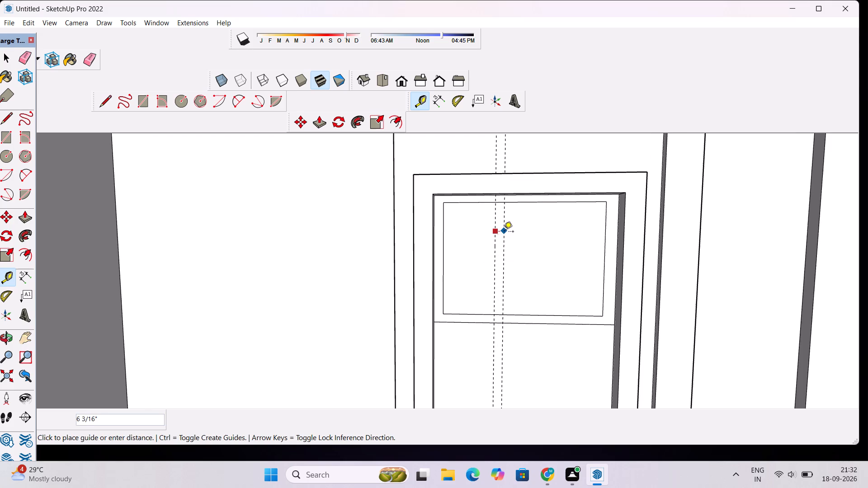
type("3\"")
key("Return")
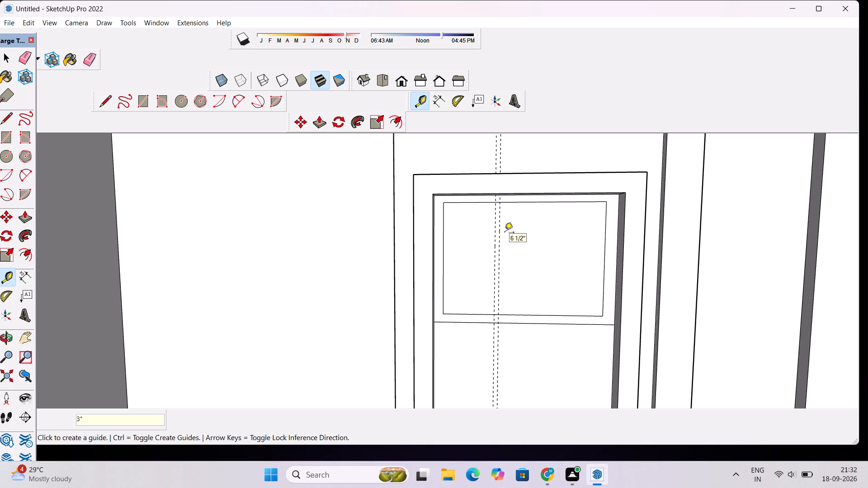
Place another vertical guide about 2' 5 11/16" right of the existing pair and a parallel guide 3" beyond it.
scroll(505, 233, "down", 2)
scroll(502, 228, "up", 1)
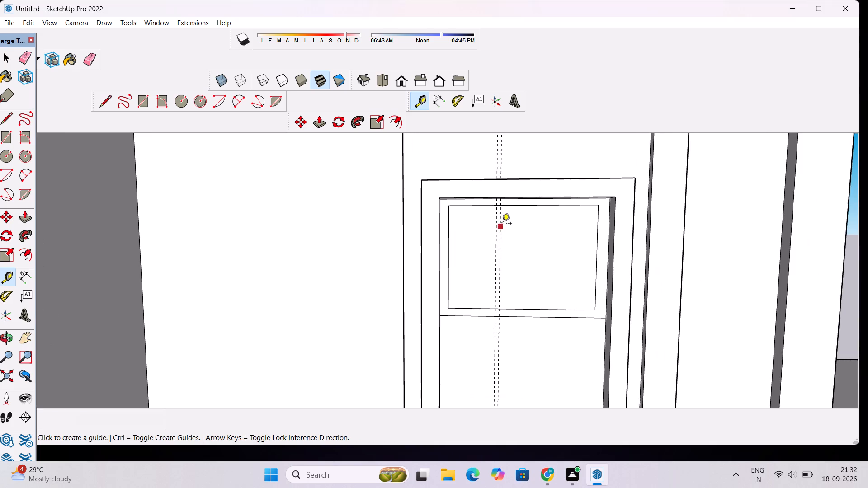
left_click(502, 217)
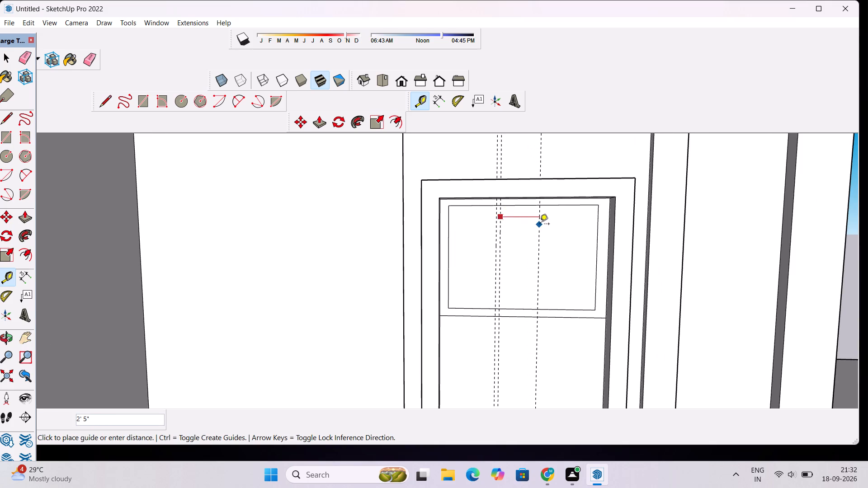
left_click(540, 225)
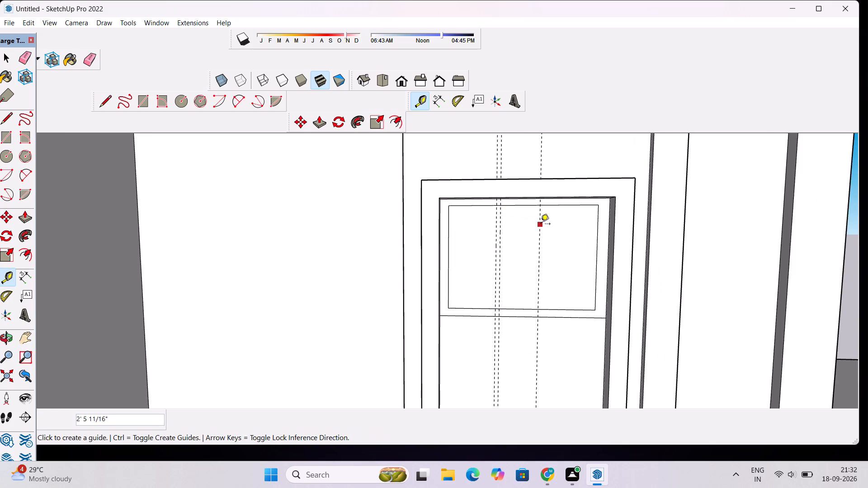
left_click(541, 218)
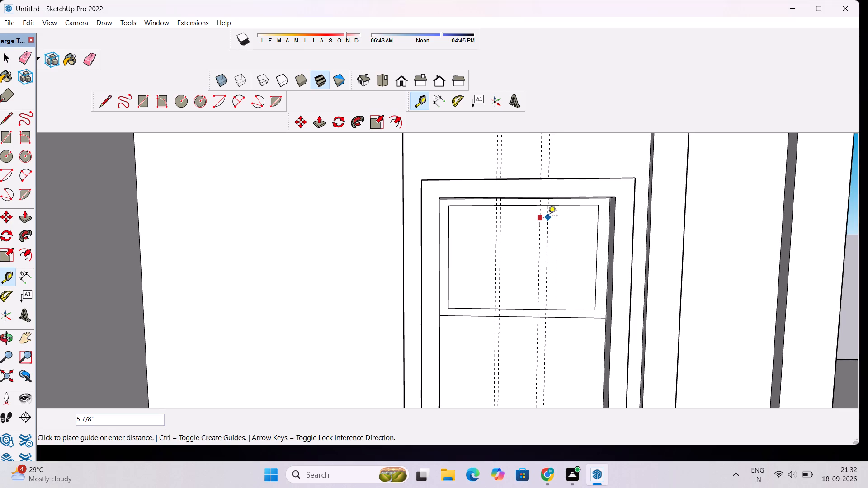
type("3\"")
key("Return")
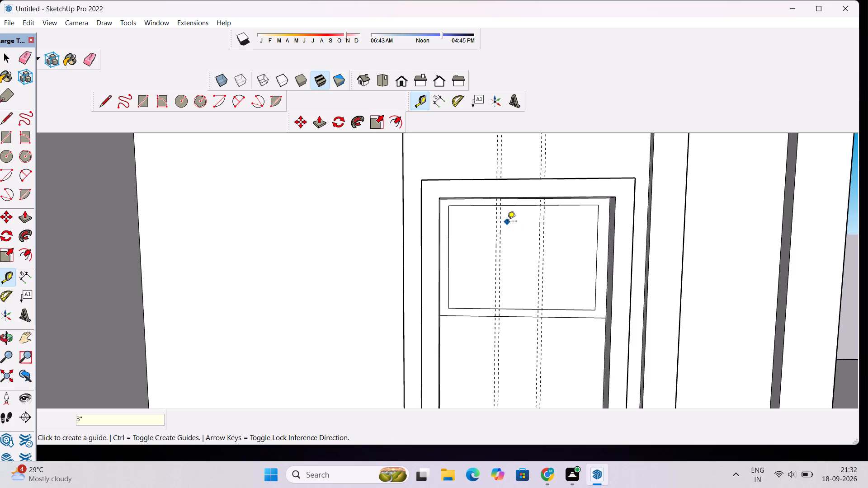
Draw two vertical mullion rectangles 3" wide and about 6' 7 5/8" high between the guide pairs, spanning the upper pane's full height.
scroll(507, 222, "down", 5)
scroll(507, 222, "up", 9)
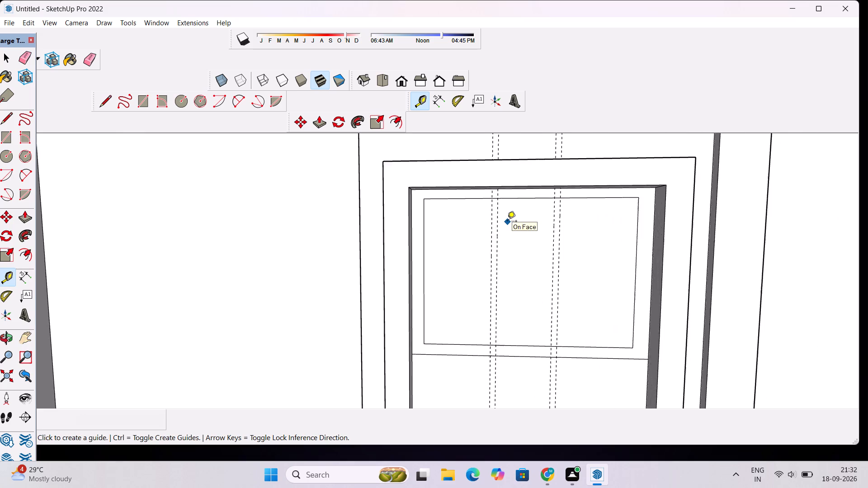
scroll(507, 222, "down", 10)
scroll(507, 222, "up", 13)
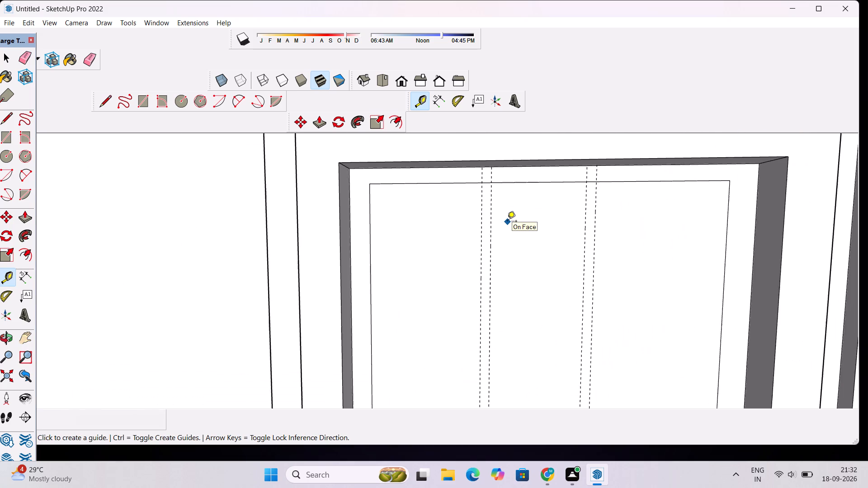
scroll(507, 222, "up", 7)
scroll(507, 222, "down", 12)
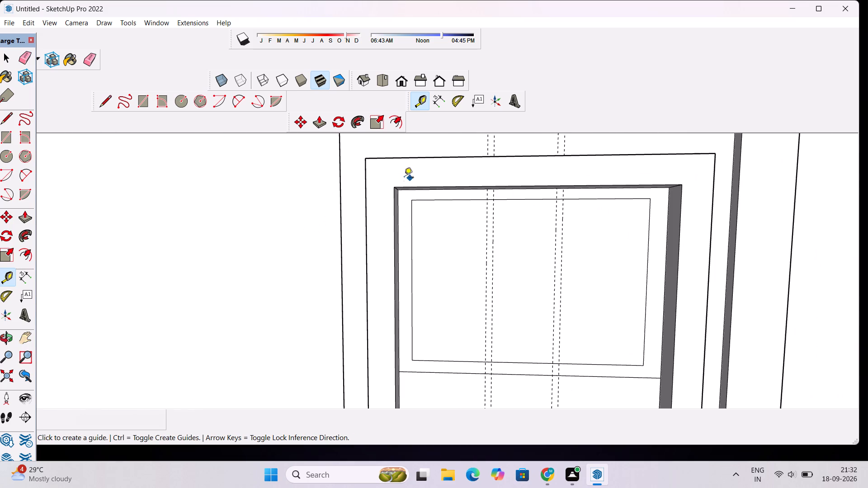
key("space")
scroll(271, 214, "down", 5)
scroll(305, 224, "up", 2)
key("r")
scroll(406, 205, "up", 3)
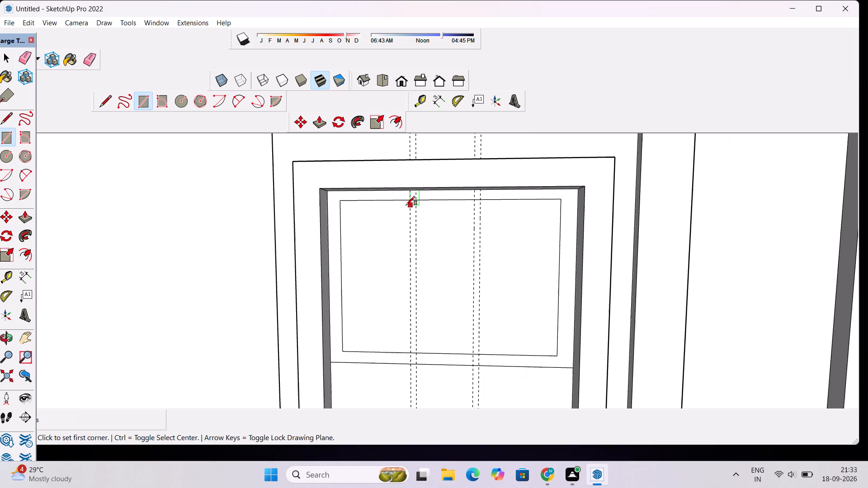
left_click(409, 201)
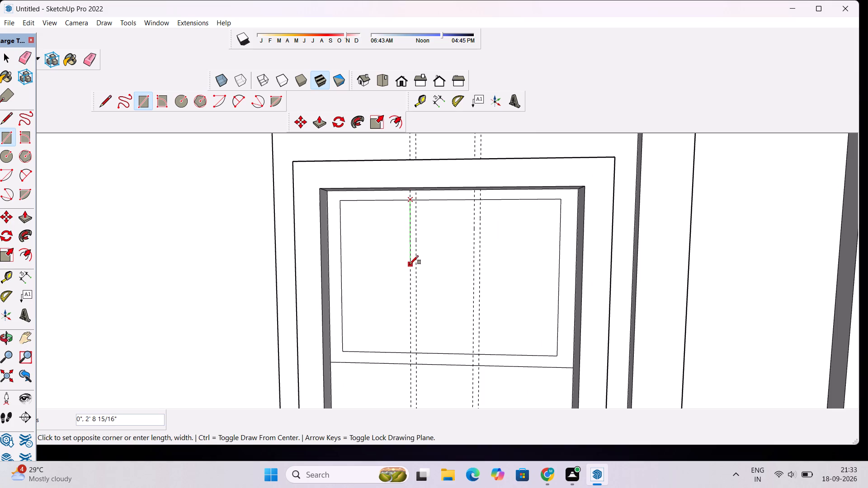
left_click(416, 352)
left_click(474, 200)
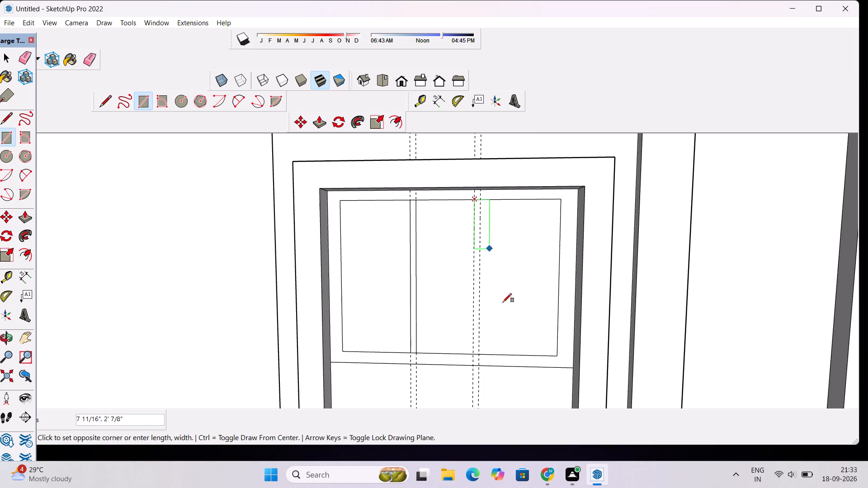
left_click(478, 355)
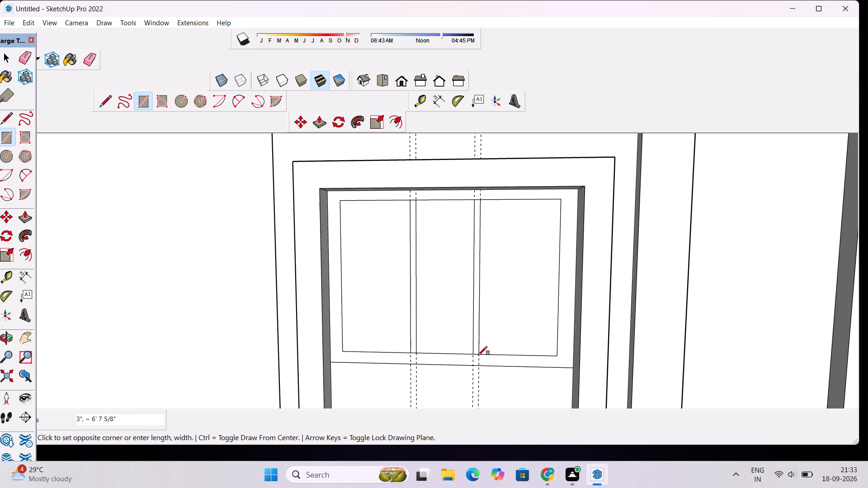
Erase the four vertical guides running through the window opening.
key("space")
type("e")
scroll(485, 333, "down", 4)
left_click_drag(492, 367, 429, 382)
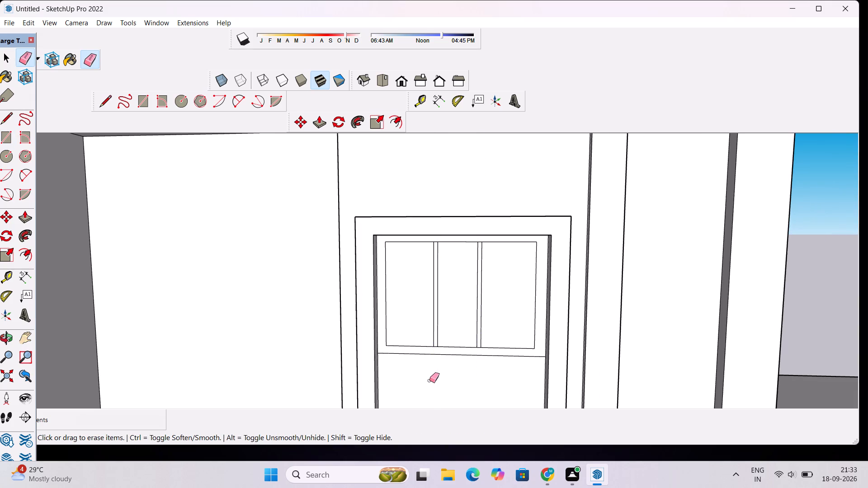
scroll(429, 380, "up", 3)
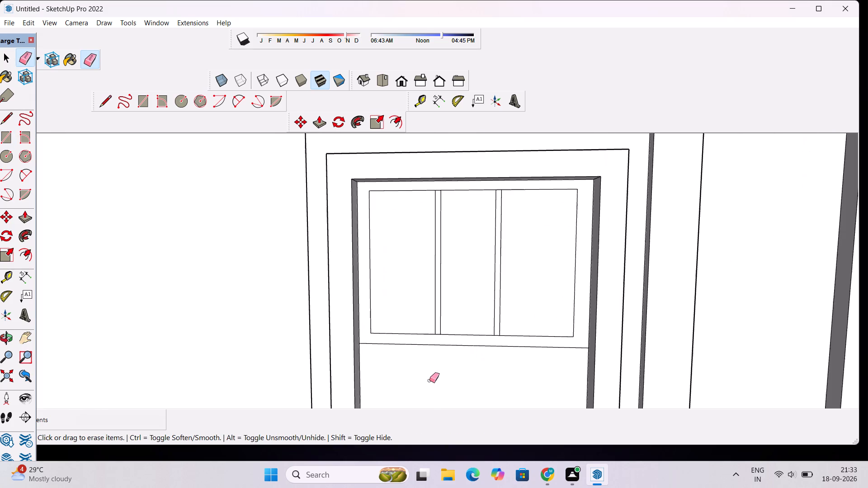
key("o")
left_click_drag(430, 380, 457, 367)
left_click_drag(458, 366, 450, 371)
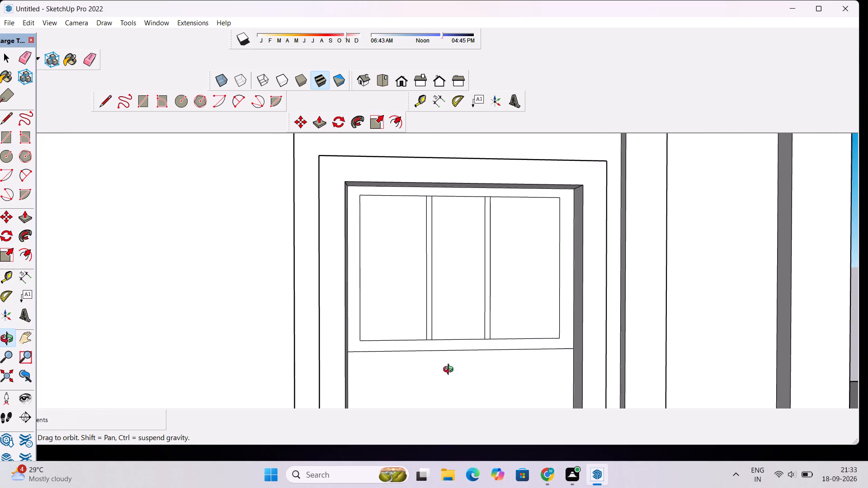
Erase the short edge segments closing the tops of both mullions so they merge with the upper frame rail.
scroll(450, 371, "down", 2)
left_click_drag(459, 349, 432, 369)
scroll(425, 333, "up", 3)
left_click_drag(453, 271, 451, 335, "shift")
scroll(442, 267, "up", 7, "shift")
left_click_drag(428, 257, 420, 272, "shift")
scroll(420, 272, "up", 2)
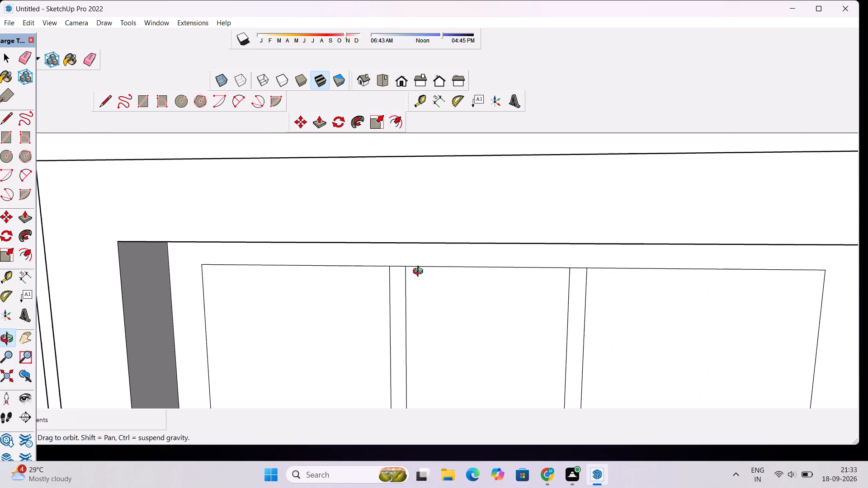
key("e")
scroll(398, 271, "up", 2)
left_click_drag(398, 262, 396, 272)
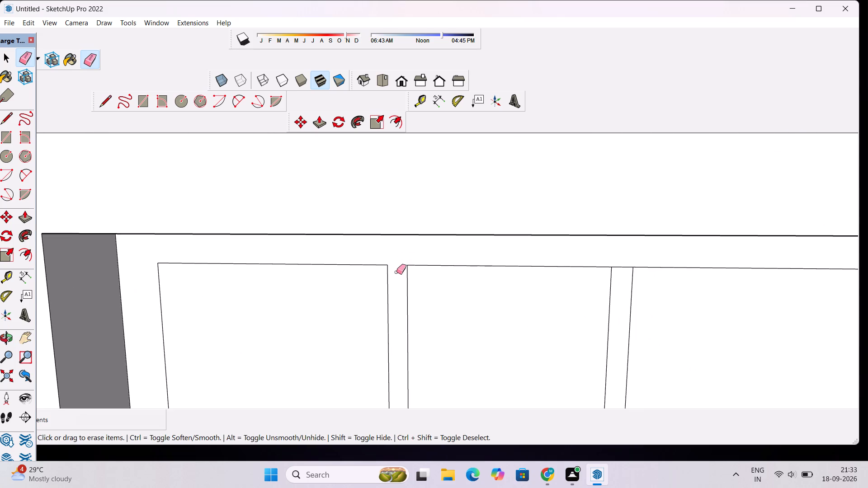
scroll(383, 282, "down", 5)
scroll(430, 277, "down", 2)
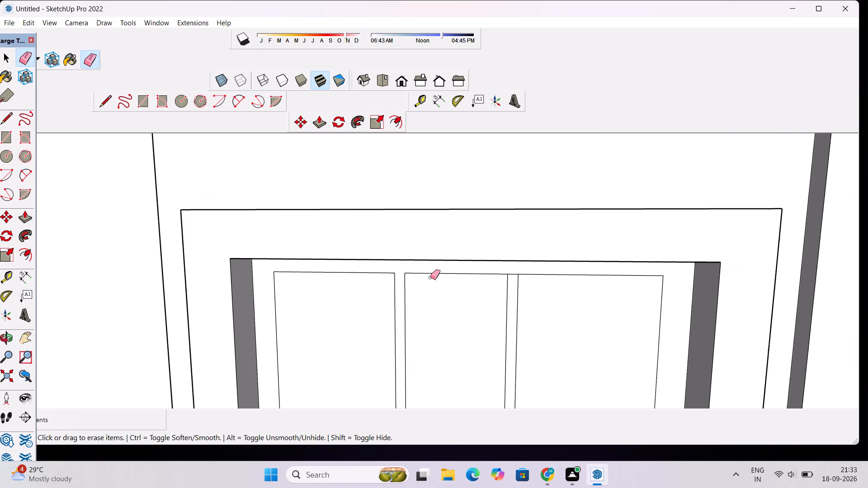
scroll(446, 279, "up", 2)
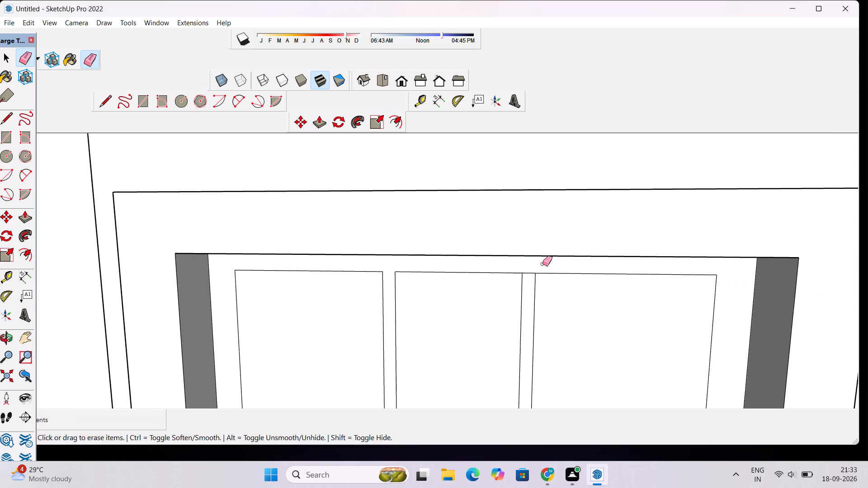
left_click_drag(528, 268, 528, 276)
scroll(527, 240, "down", 5)
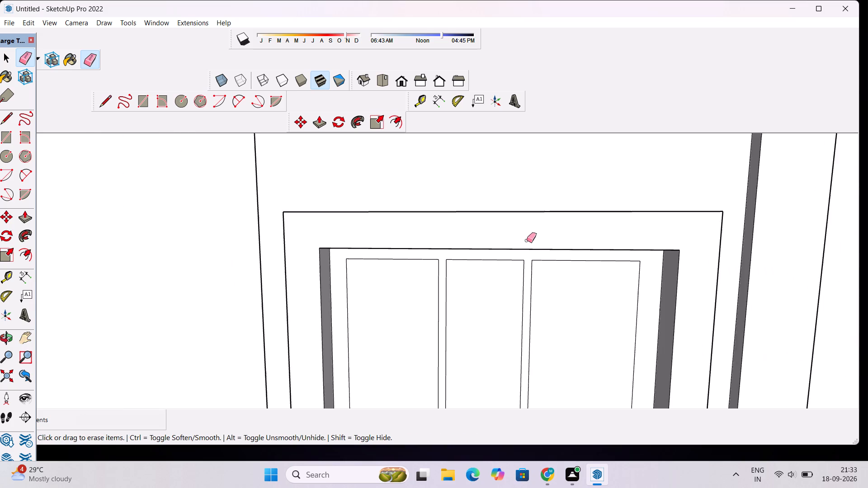
Erase the short edge segments closing the bottoms of both mullions along the upper pane's lower edge.
scroll(527, 240, "down", 11)
scroll(516, 319, "up", 3)
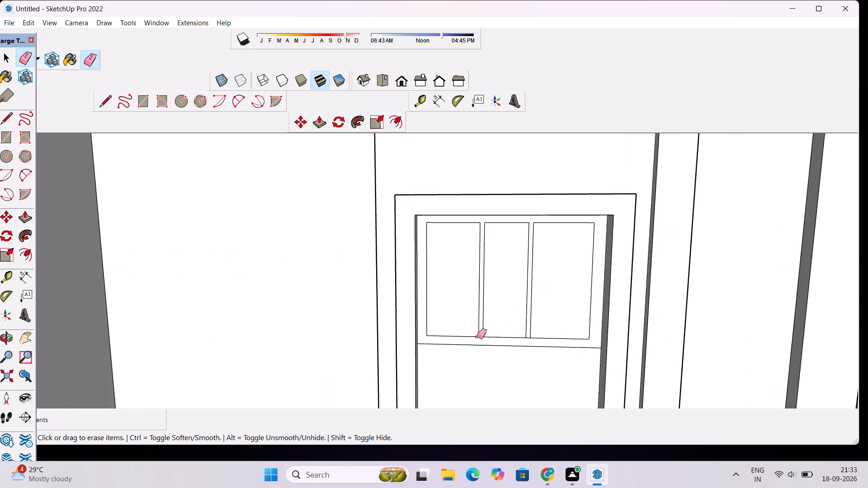
scroll(474, 339, "up", 13)
left_click_drag(494, 324, 493, 334)
scroll(458, 326, "down", 9)
scroll(584, 341, "up", 9)
scroll(528, 328, "up", 4)
left_click(506, 319)
scroll(505, 322, "down", 4)
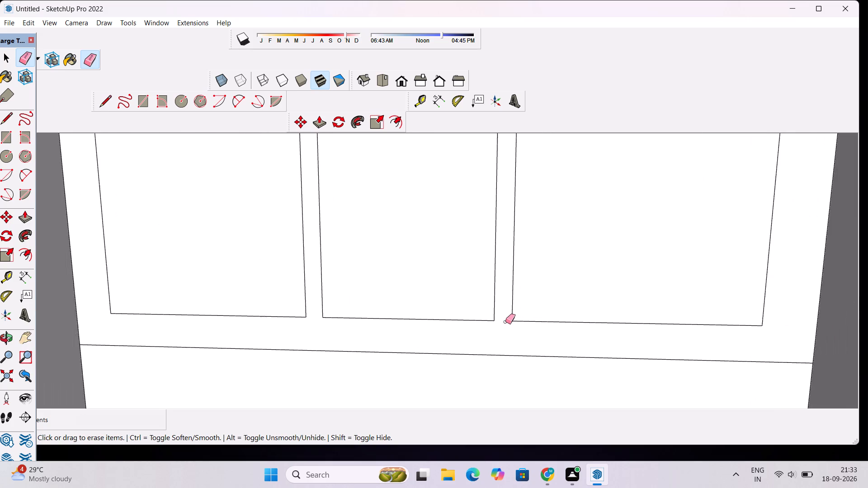
Examine the divided upper pane and the blank lower pane of the window from several angles.
key("o")
scroll(505, 322, "down", 8)
left_click_drag(495, 357, 508, 324)
left_click_drag(523, 327, 495, 343)
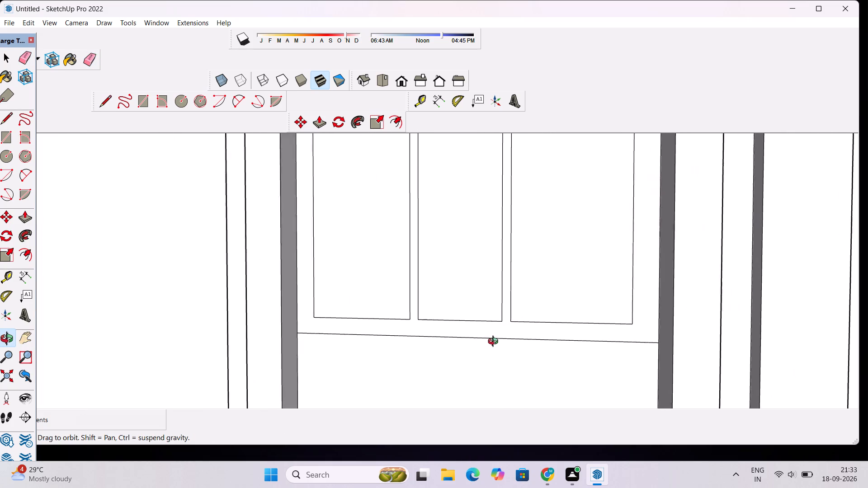
left_click_drag(495, 343, 497, 343)
left_click_drag(493, 328, 492, 334, "shift")
scroll(491, 334, "down", 3)
left_click_drag(505, 328, 499, 345)
scroll(498, 346, "up", 2)
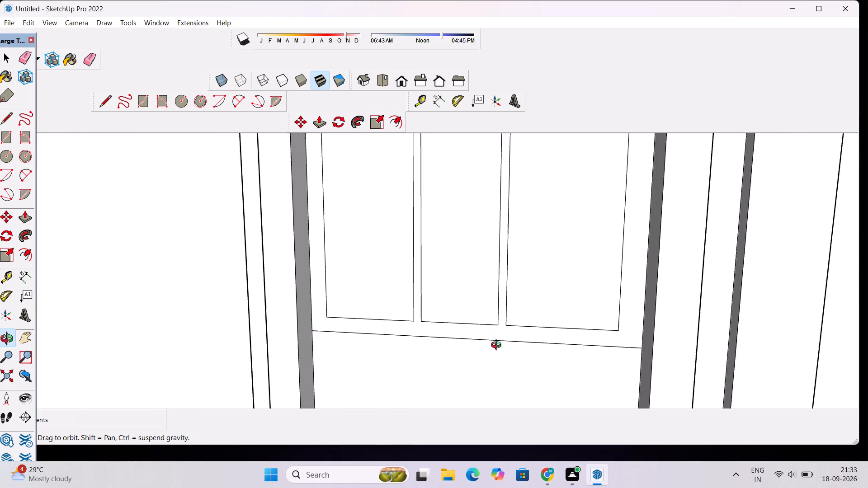
scroll(499, 344, "down", 4)
left_click_drag(494, 342, 514, 315)
left_click_drag(514, 315, 524, 319)
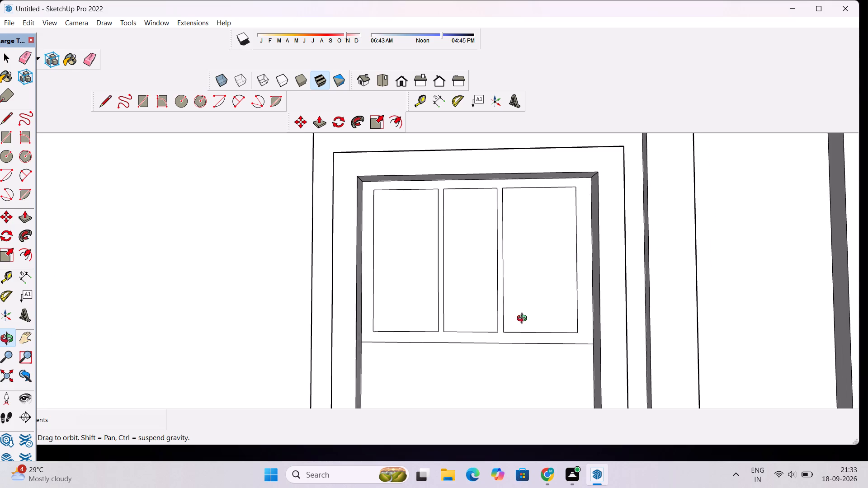
left_click_drag(524, 319, 507, 336)
left_click_drag(514, 343, 498, 336)
scroll(485, 307, "down", 8)
left_click_drag(500, 342, 502, 359)
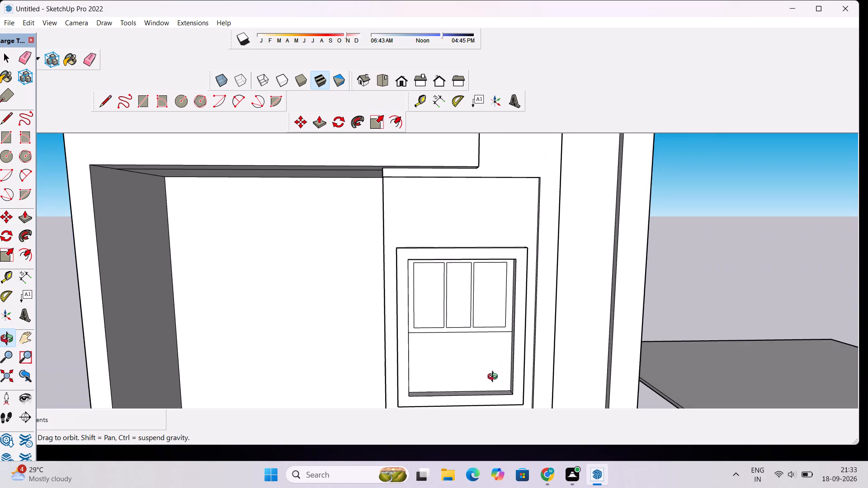
left_click_drag(495, 378, 489, 314)
scroll(486, 330, "up", 3)
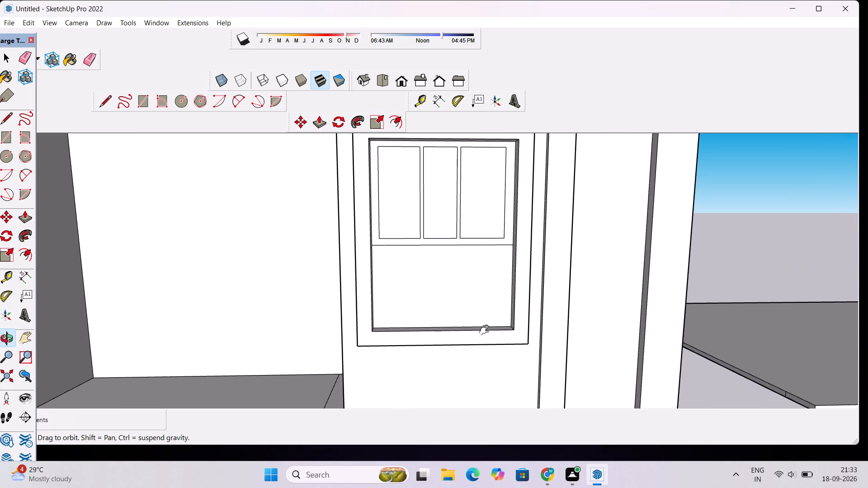
left_click_drag(478, 320, 478, 305, "shift")
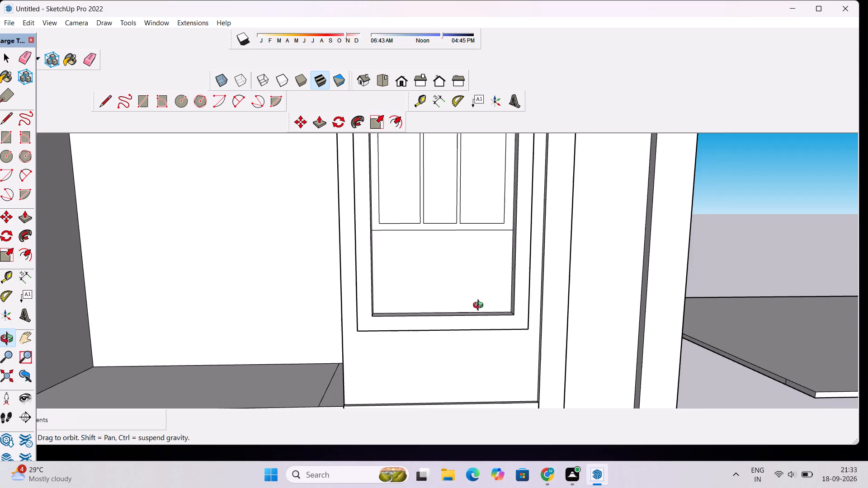
scroll(480, 306, "up", 3)
left_click_drag(479, 291, 476, 275, "shift")
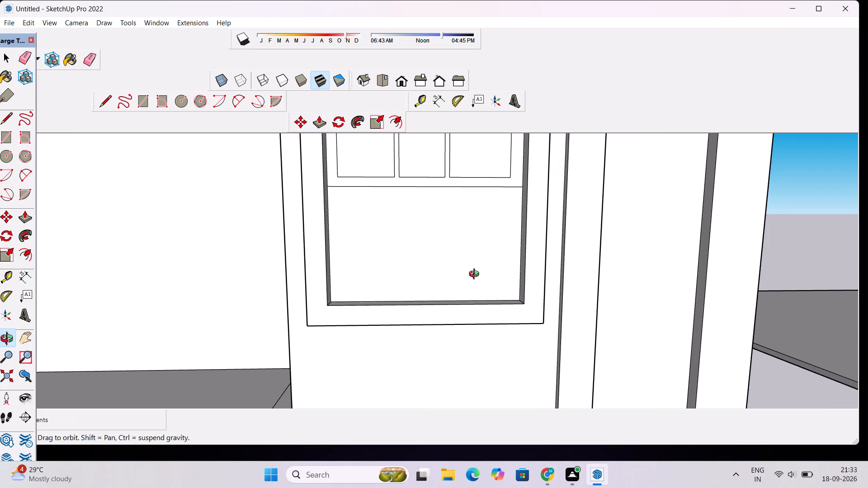
scroll(476, 275, "down", 2)
left_click_drag(476, 275, 454, 285, "shift")
left_click_drag(456, 291, 464, 302, "shift")
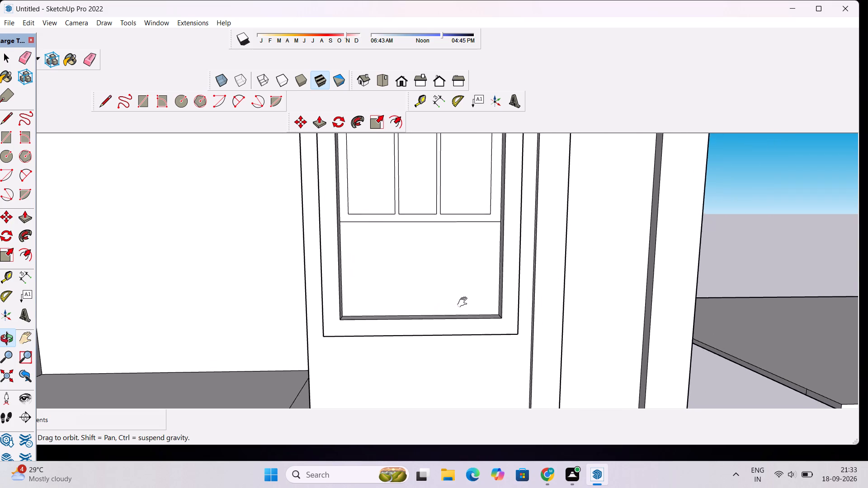
left_click_drag(464, 302, 465, 304, "shift")
scroll(426, 302, "up", 1)
left_click(427, 296, "shift")
scroll(427, 300, "up", 2, "shift")
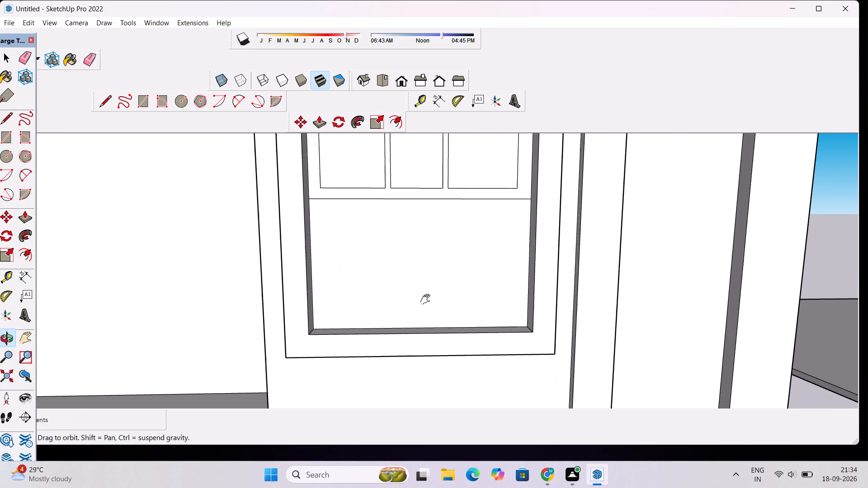
left_click_drag(427, 300, 434, 309, "shift")
scroll(434, 309, "up", 2)
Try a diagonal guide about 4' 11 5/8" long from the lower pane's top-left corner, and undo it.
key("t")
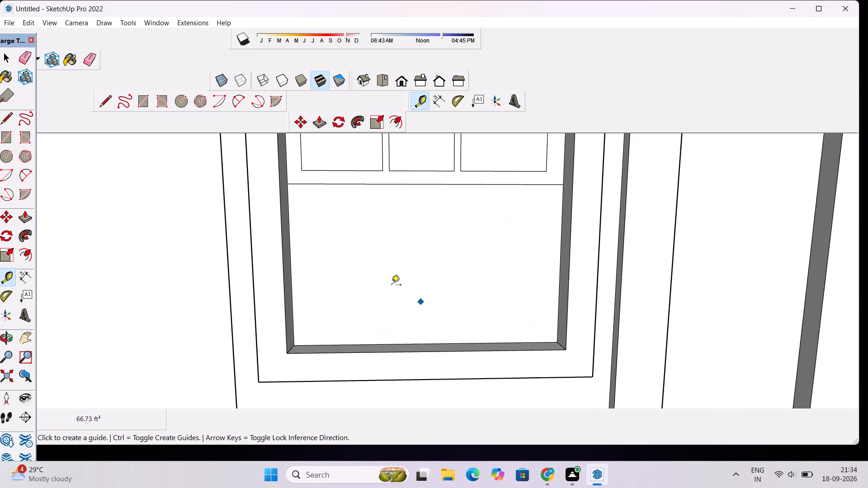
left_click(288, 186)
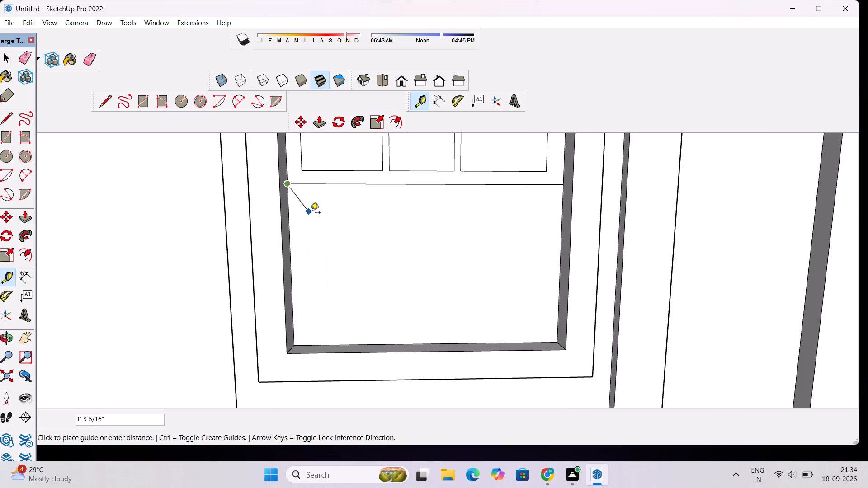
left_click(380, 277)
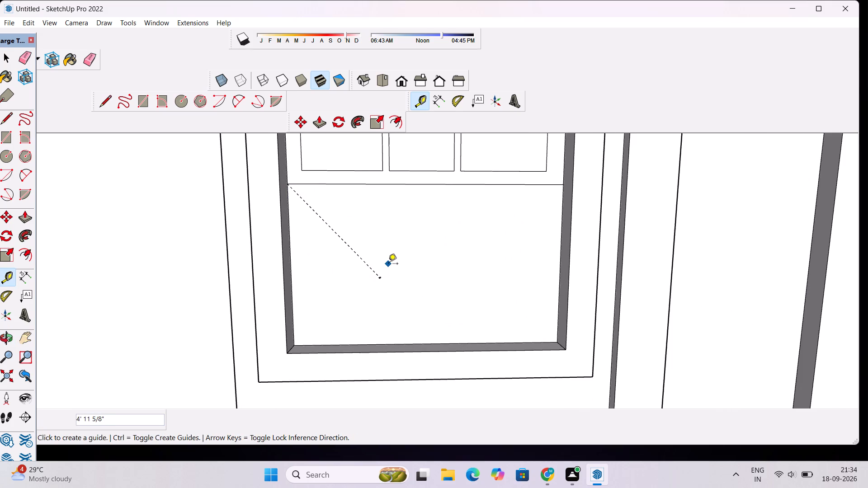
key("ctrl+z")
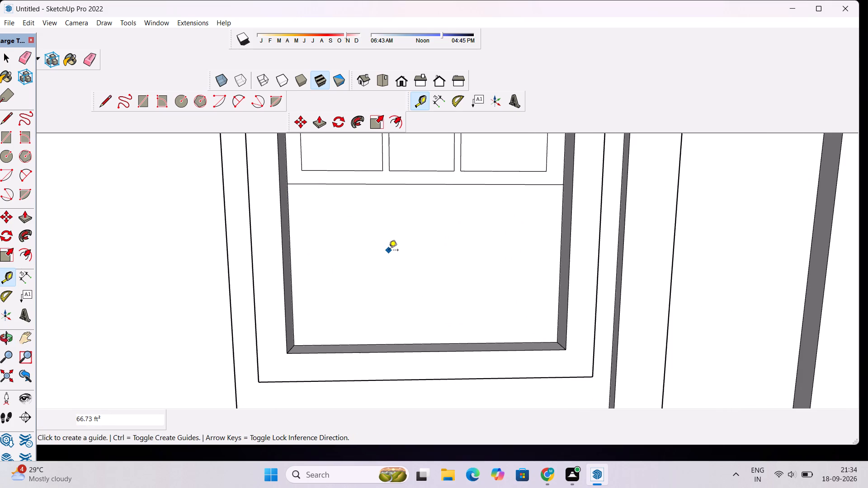
Draw two crossing diagonals in the lower pane: about 9' 11 1/8" from its bottom-left corner and about 8' 2" from its top-left corner.
key("l")
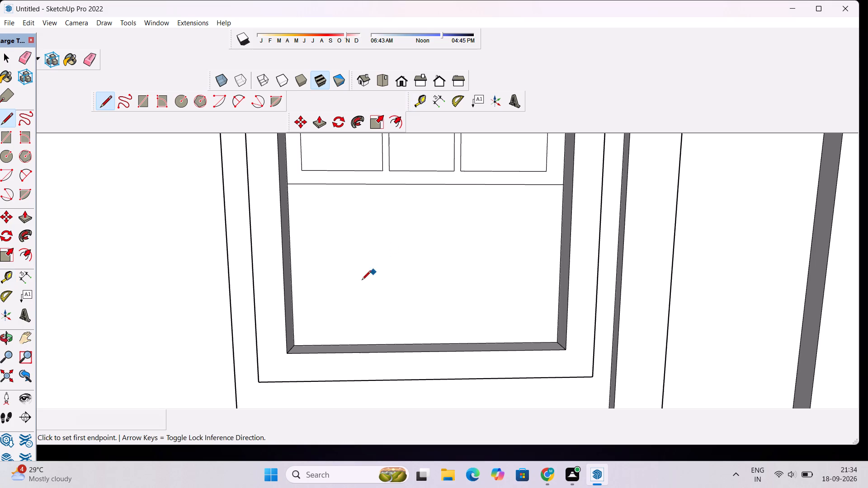
left_click(293, 347)
left_click(489, 187)
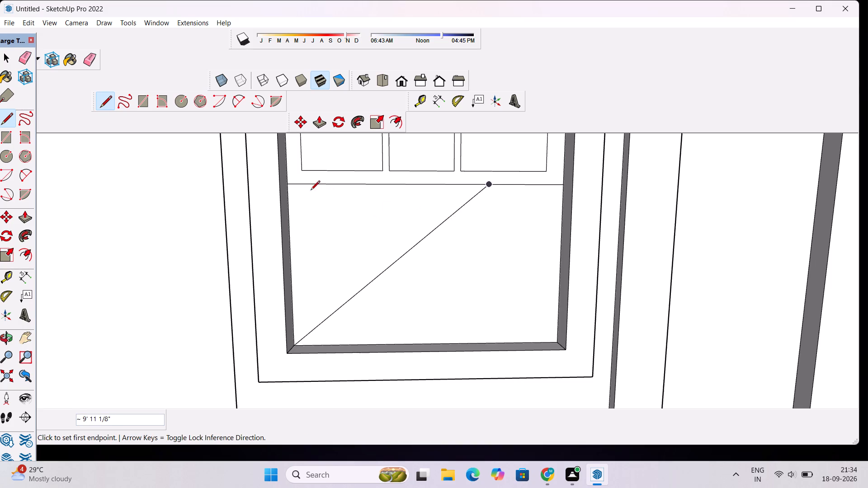
left_click(287, 185)
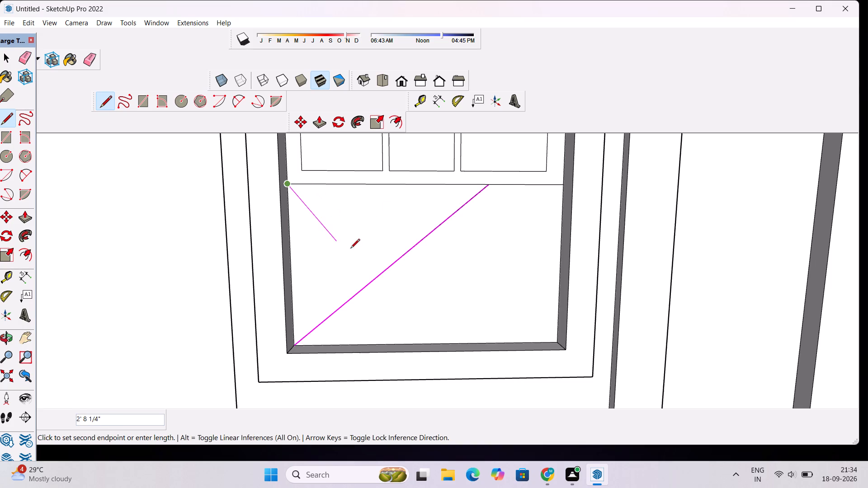
left_click(427, 341)
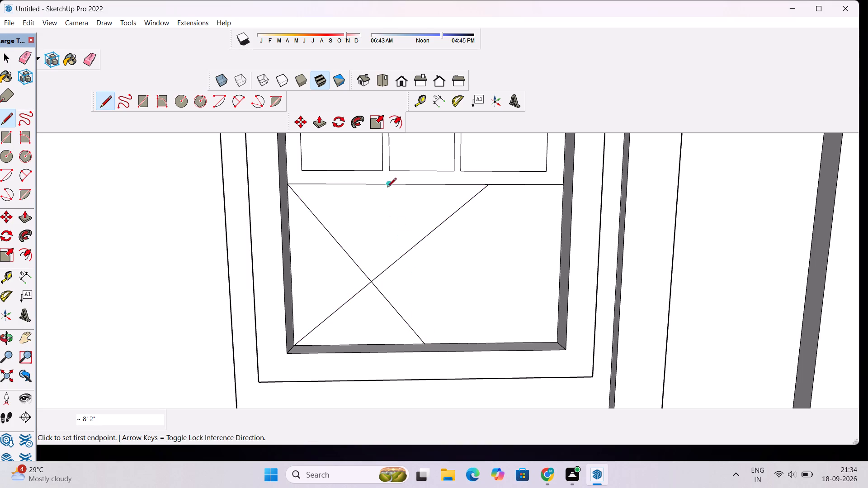
Draw a line about 2' 11 1/2" from the falling diagonal's upper segment midpoint to the top edge, and a parallel falling diagonal about 8' 2" long.
left_click(330, 234)
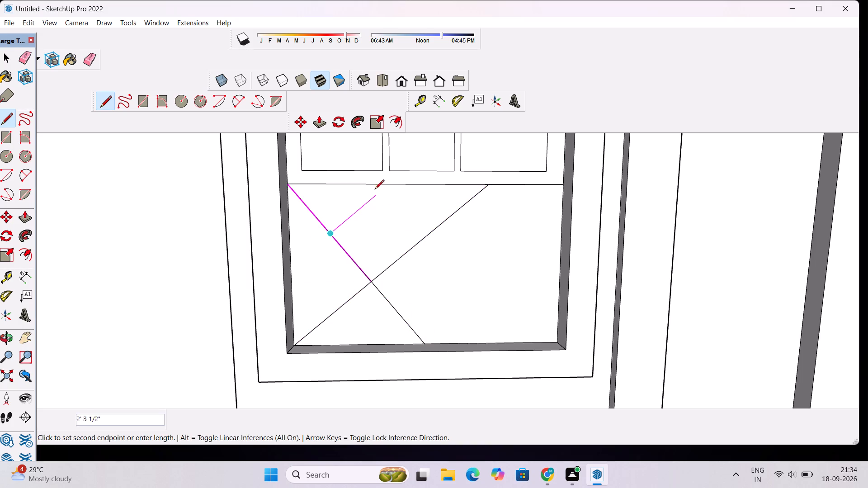
left_click(389, 187)
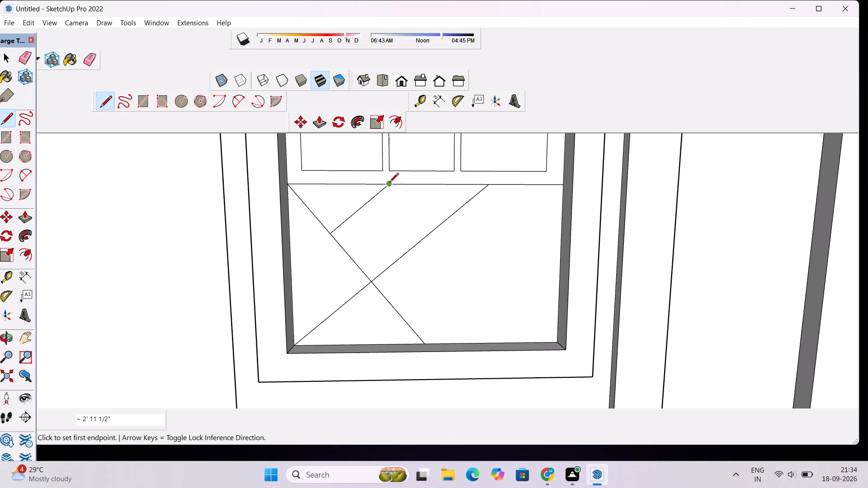
left_click(388, 185)
left_click(525, 341)
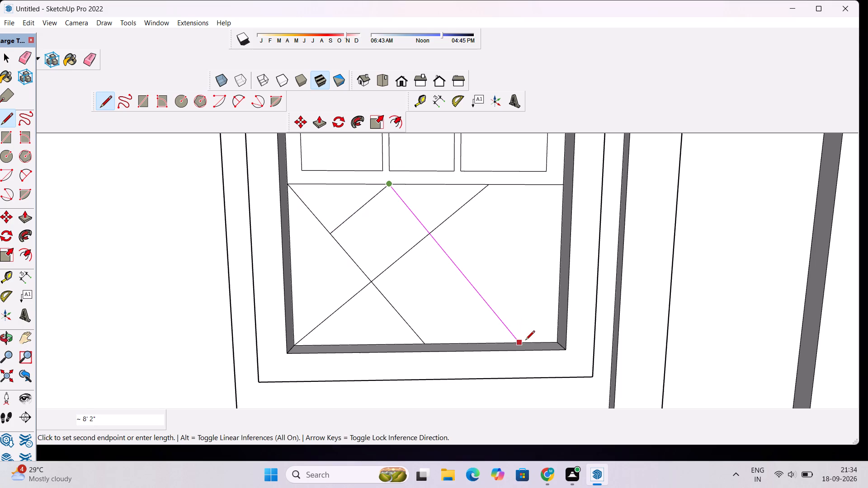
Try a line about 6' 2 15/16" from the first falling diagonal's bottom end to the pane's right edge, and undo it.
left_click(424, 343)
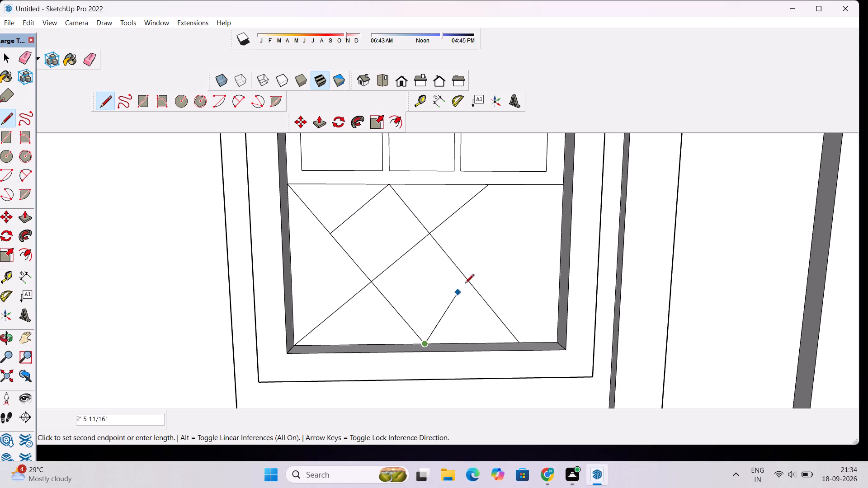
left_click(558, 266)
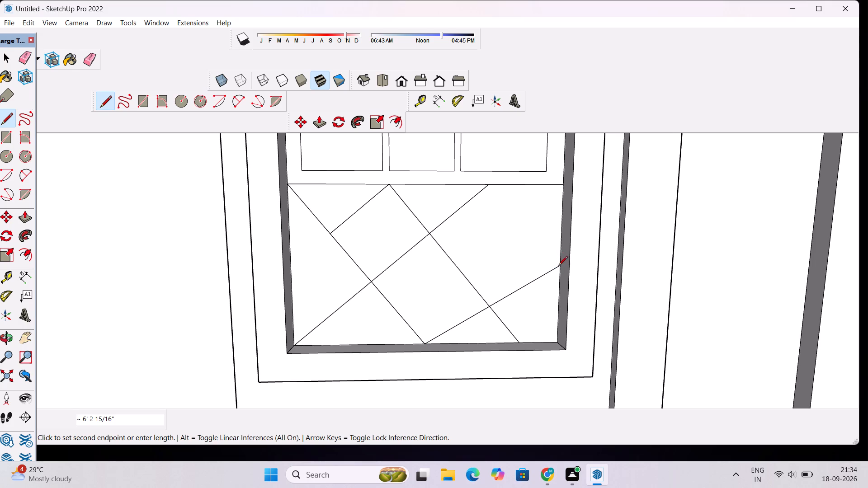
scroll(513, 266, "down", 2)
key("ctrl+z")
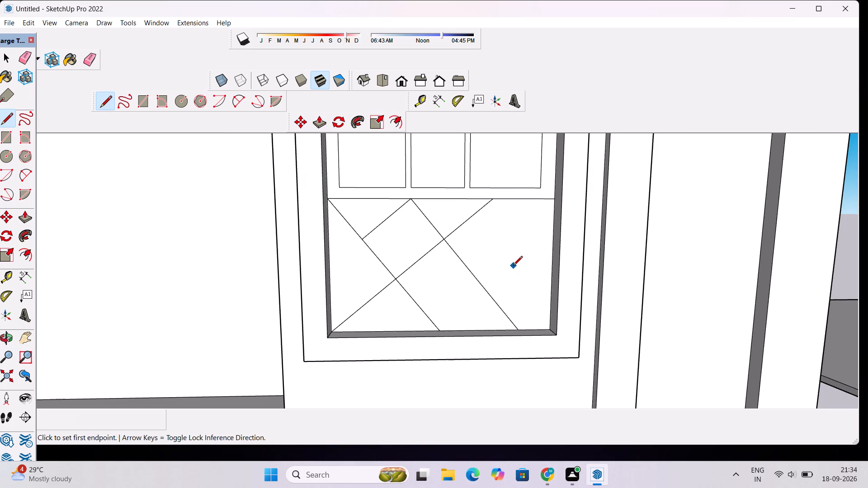
Draw a rising diagonal from the first falling diagonal's bottom end, about 2' 11 7/8" to the second one and 5' 1/4" onward to the right edge.
left_click(441, 330)
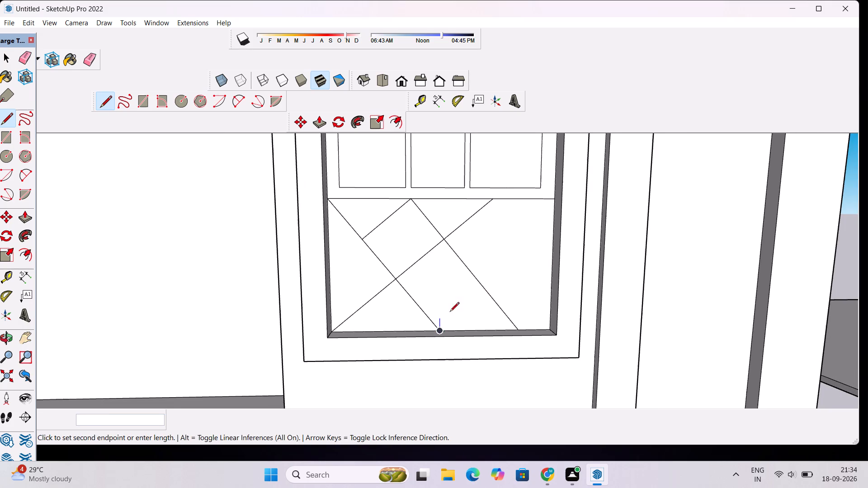
left_click(482, 284)
left_click(481, 287)
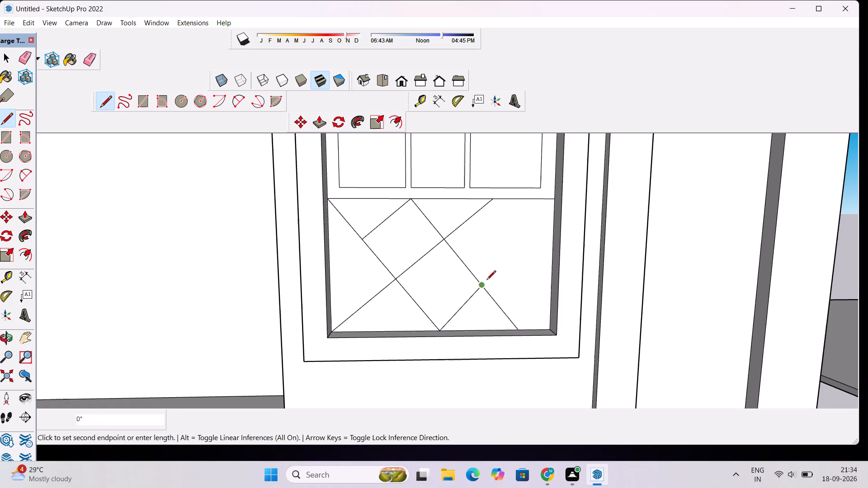
left_click(556, 208)
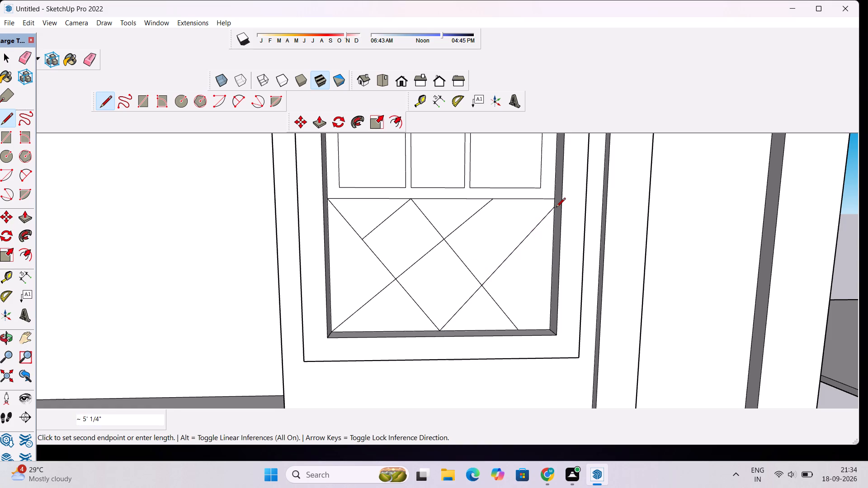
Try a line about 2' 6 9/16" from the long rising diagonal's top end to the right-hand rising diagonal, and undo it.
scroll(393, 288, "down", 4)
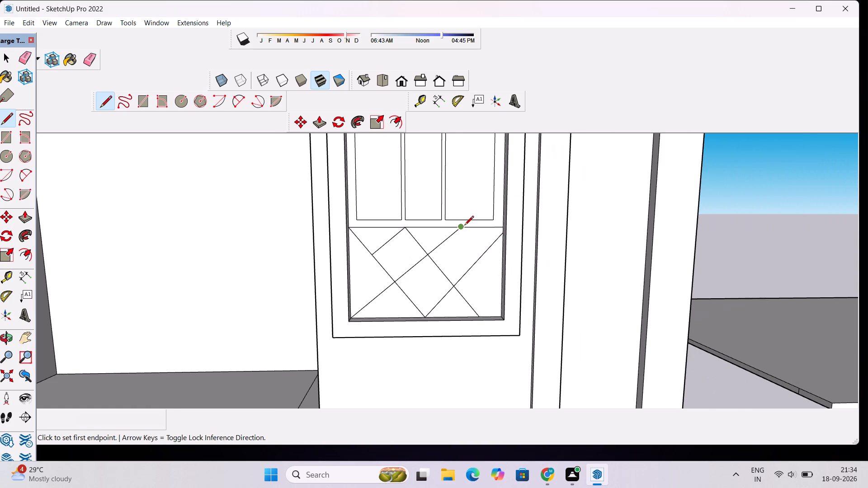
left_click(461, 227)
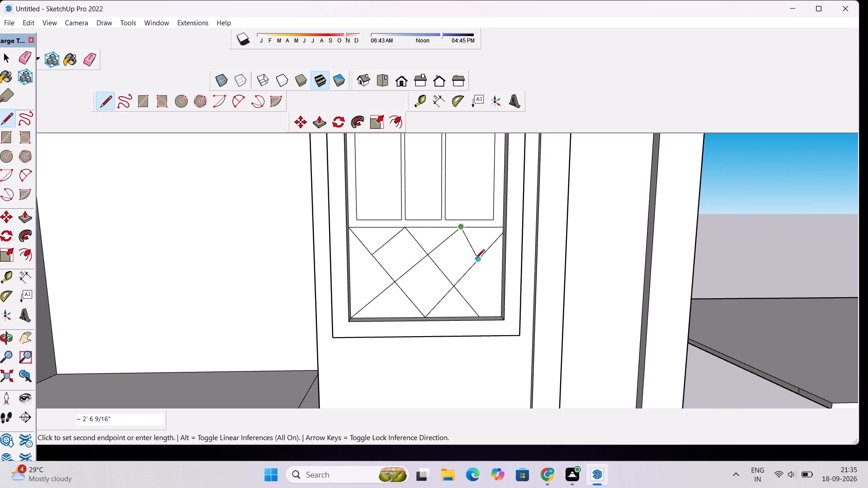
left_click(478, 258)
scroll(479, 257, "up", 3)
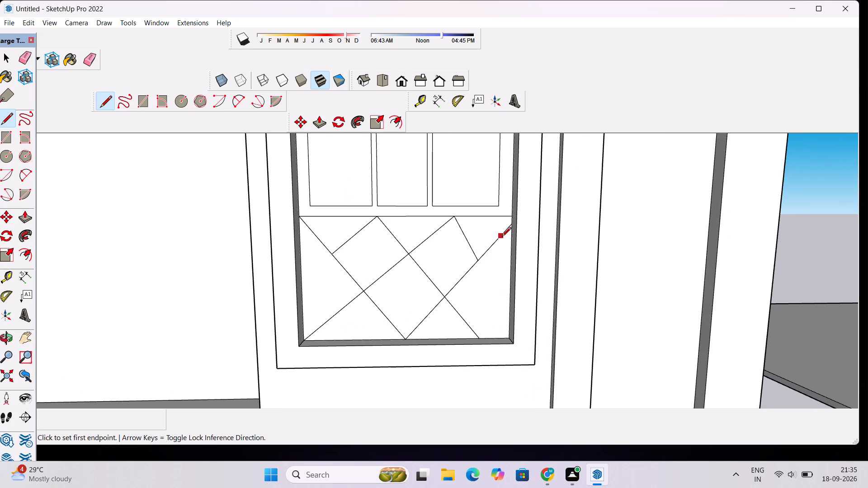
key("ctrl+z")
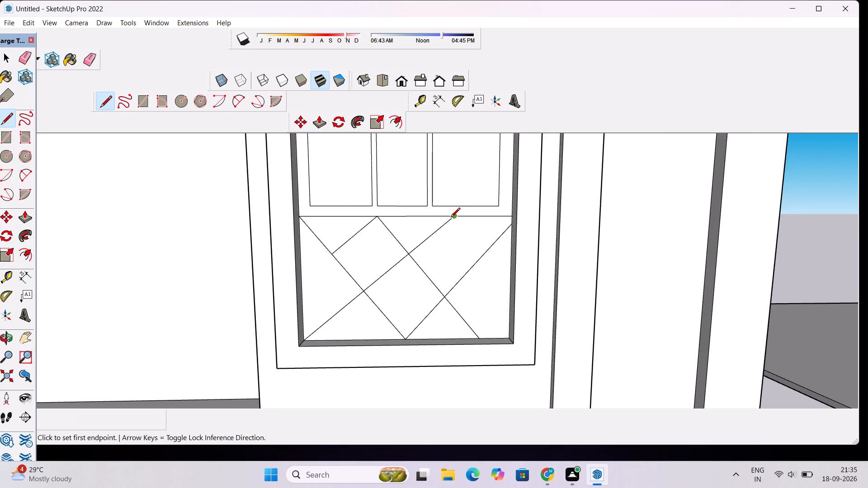
Draw a short falling line from the long rising diagonal's top end to the right-hand rising diagonal, squaring off the upper-right diamond.
left_click(453, 217)
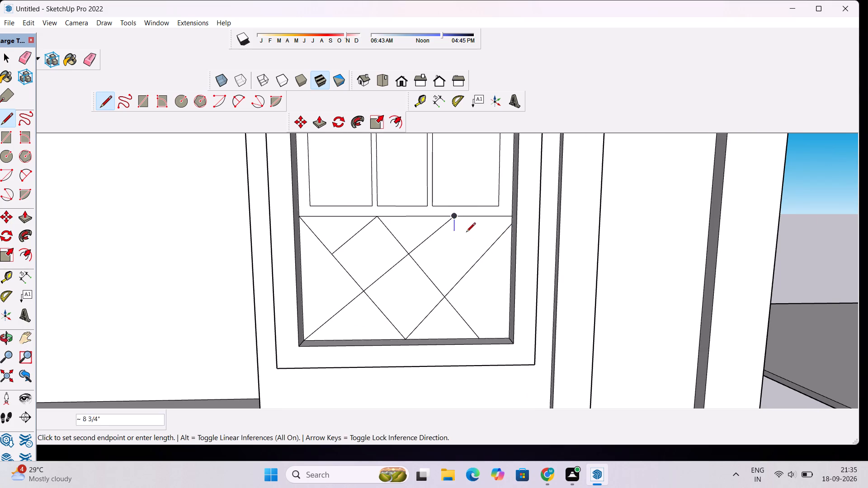
left_click(489, 246)
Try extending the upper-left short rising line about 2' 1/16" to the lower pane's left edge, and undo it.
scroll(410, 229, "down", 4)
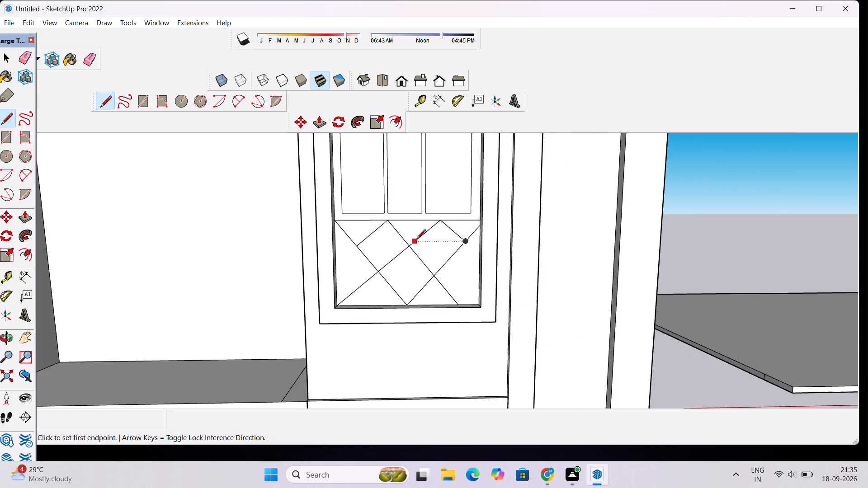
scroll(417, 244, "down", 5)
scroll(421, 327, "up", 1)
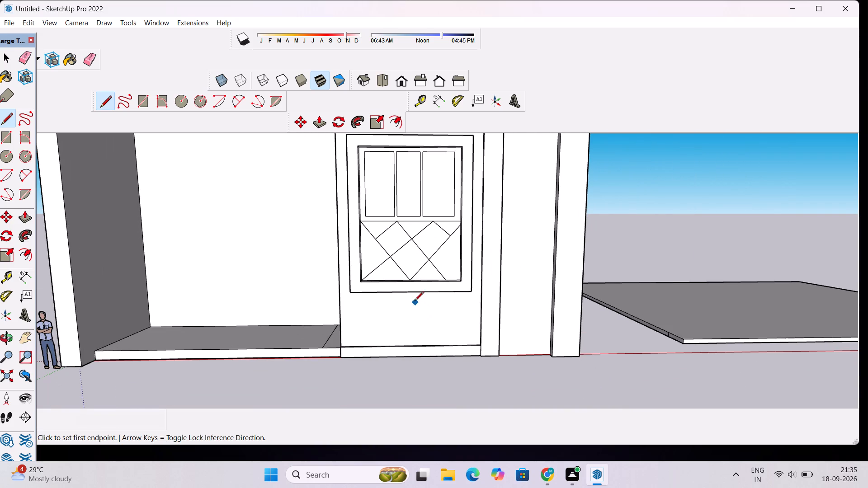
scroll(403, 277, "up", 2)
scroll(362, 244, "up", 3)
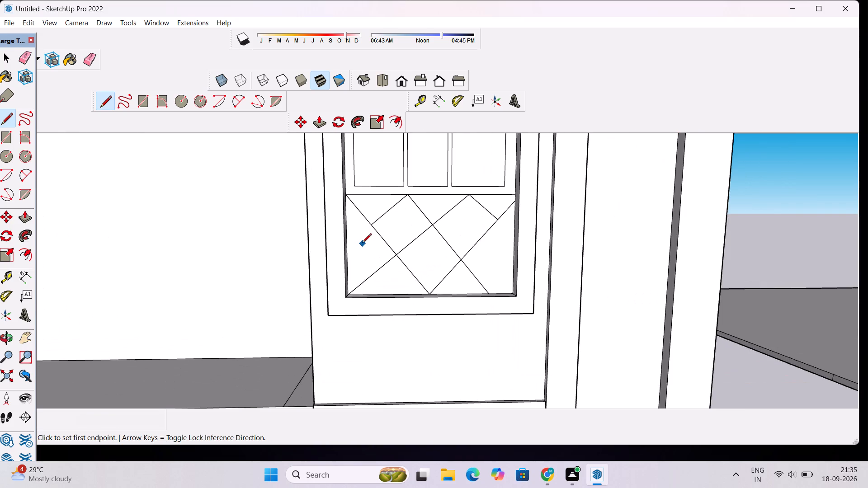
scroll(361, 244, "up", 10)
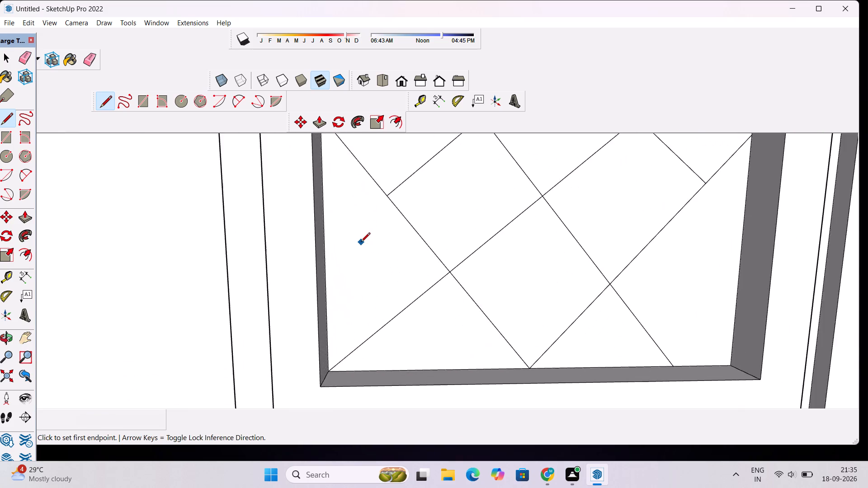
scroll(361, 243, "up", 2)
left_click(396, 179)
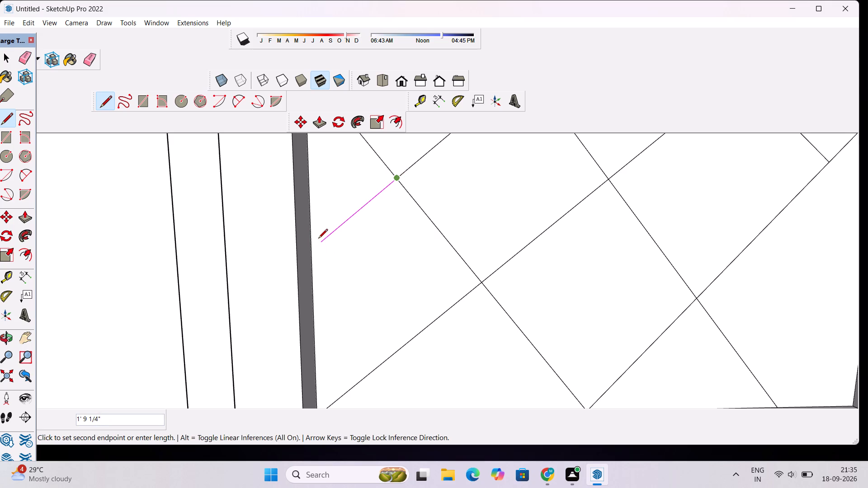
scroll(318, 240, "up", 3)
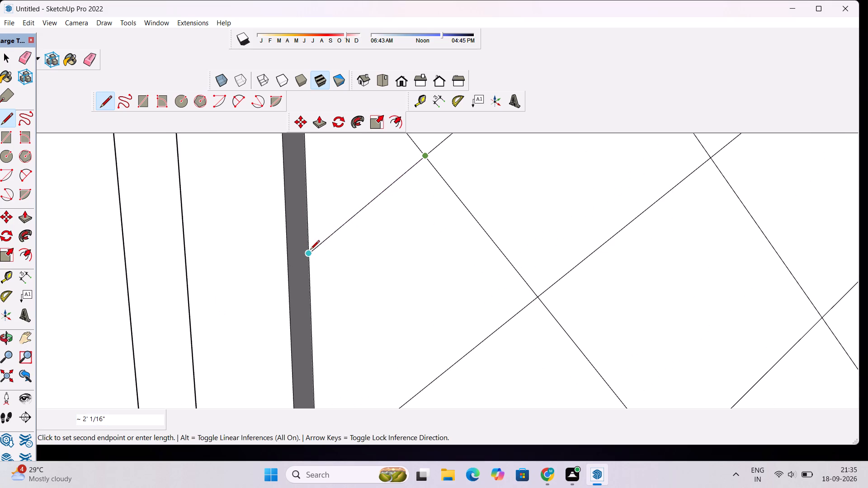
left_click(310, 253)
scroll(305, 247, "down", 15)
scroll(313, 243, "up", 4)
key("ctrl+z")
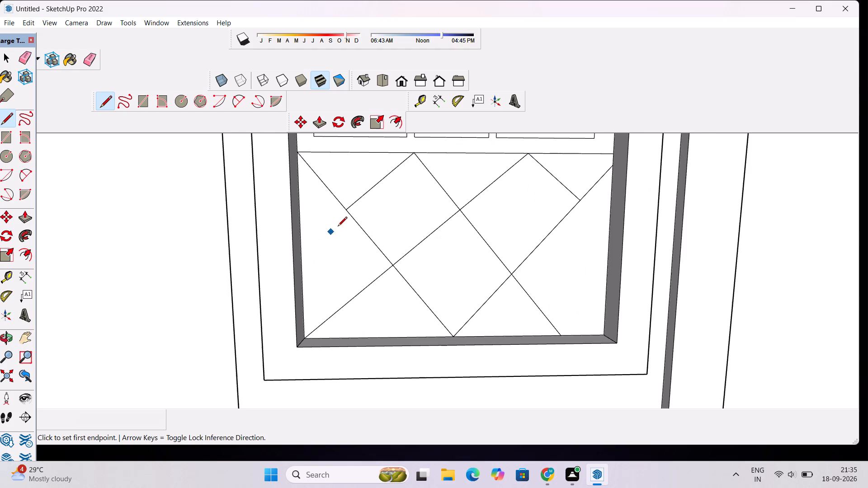
Extend the upper-left short rising line to the lower pane's left edge in two segments, the second about 1 13/16" long.
scroll(339, 226, "up", 3)
left_click(349, 205)
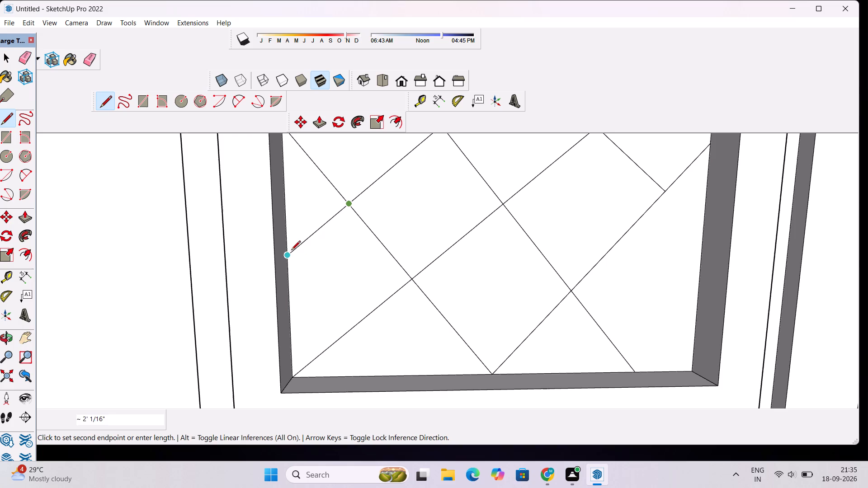
scroll(297, 249, "up", 10)
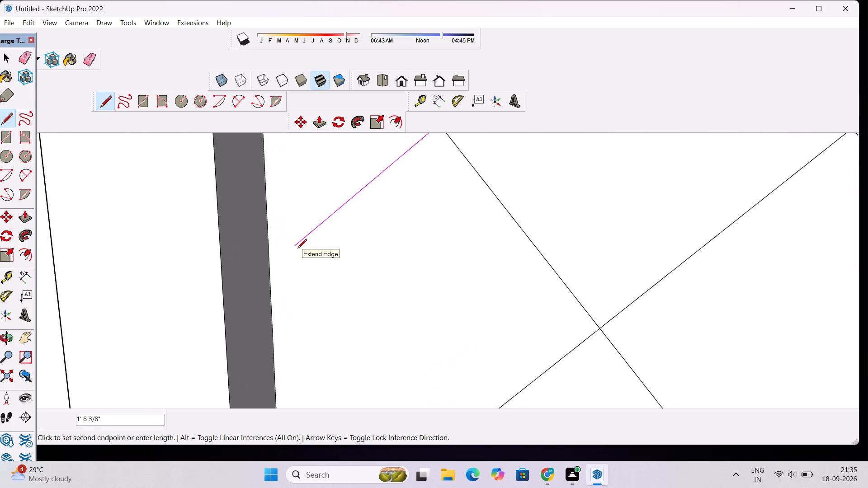
scroll(297, 249, "up", 6)
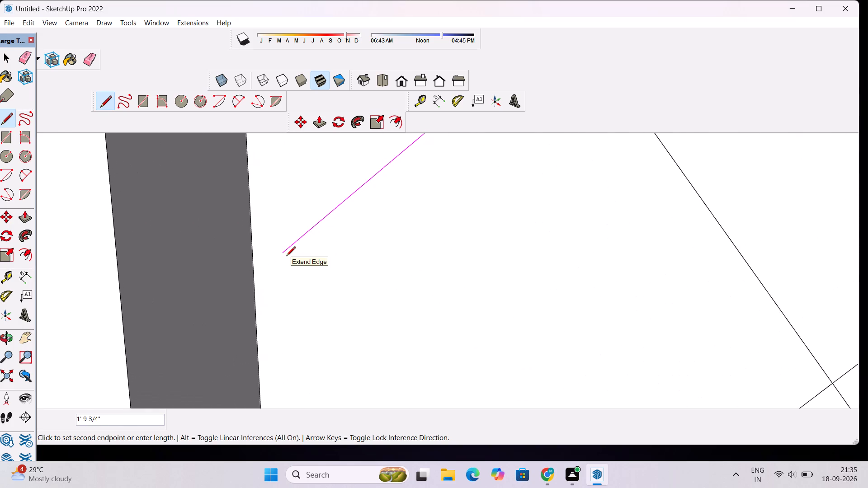
scroll(286, 257, "up", 4)
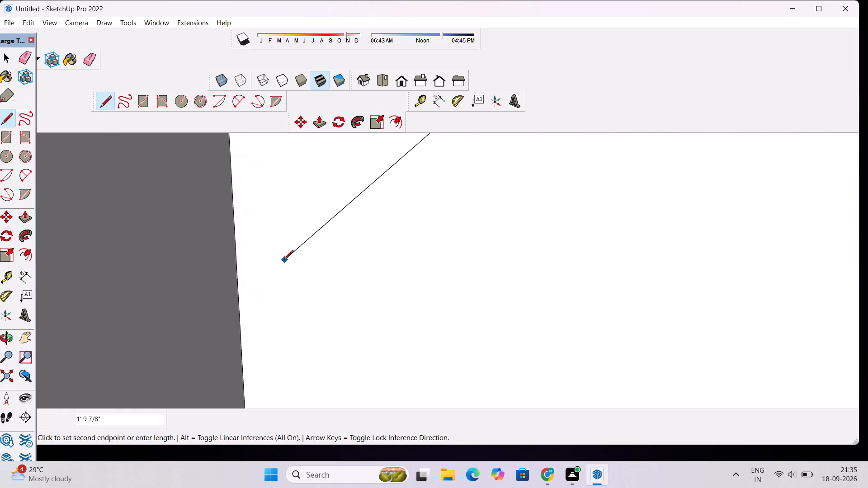
scroll(272, 261, "down", 5)
left_click(272, 261)
scroll(272, 261, "up", 3)
left_click(272, 261)
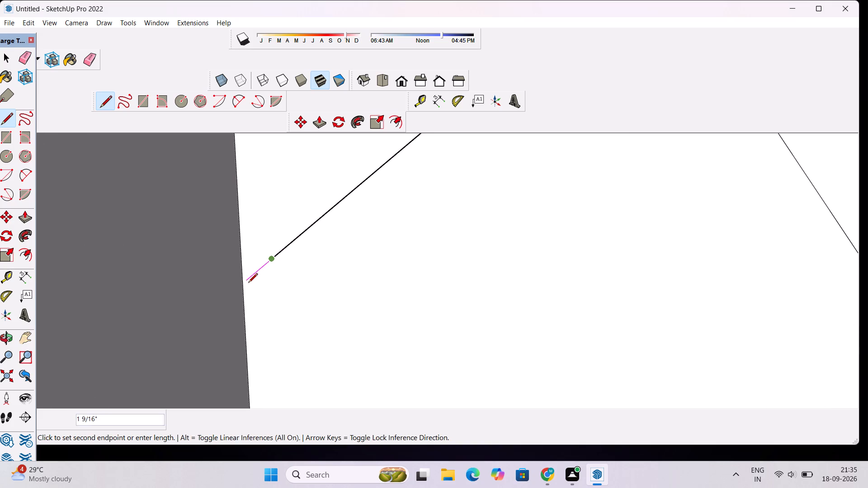
scroll(248, 281, "up", 5)
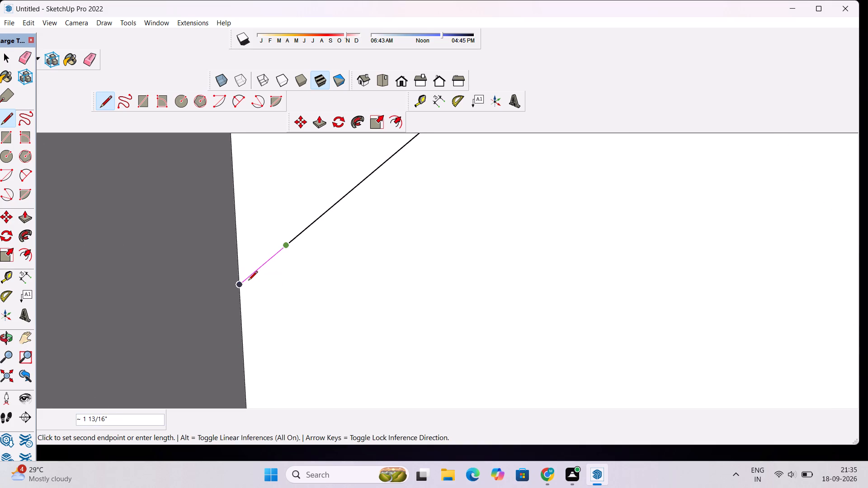
left_click(248, 281)
Extend the upper-right short falling line across the right-hand rising diagonal to the lower pane's right edge.
scroll(248, 281, "down", 20)
scroll(248, 281, "down", 7)
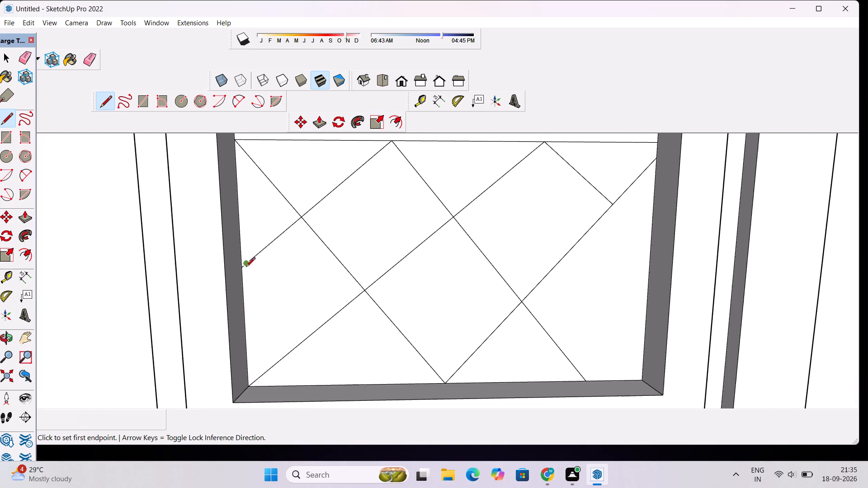
scroll(247, 268, "down", 9)
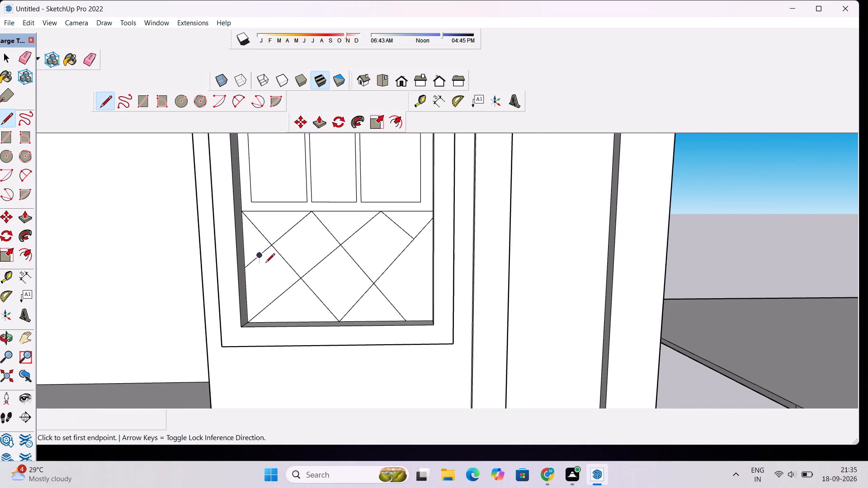
scroll(280, 287, "up", 3)
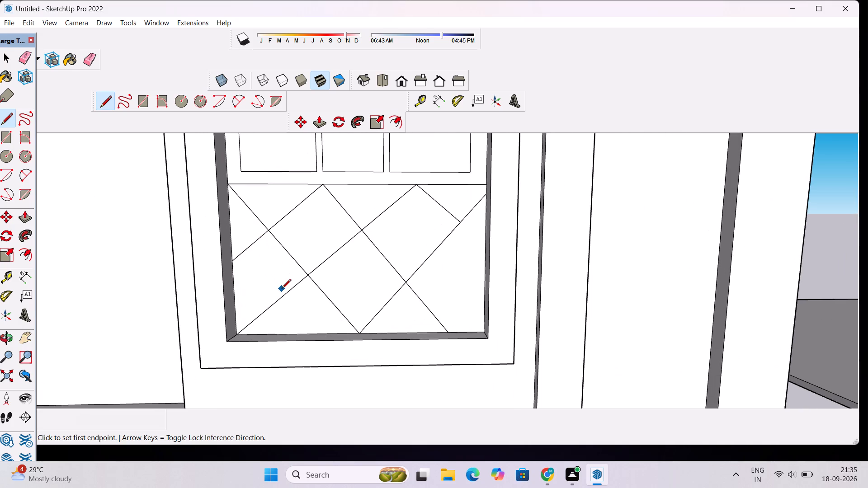
scroll(283, 289, "down", 3)
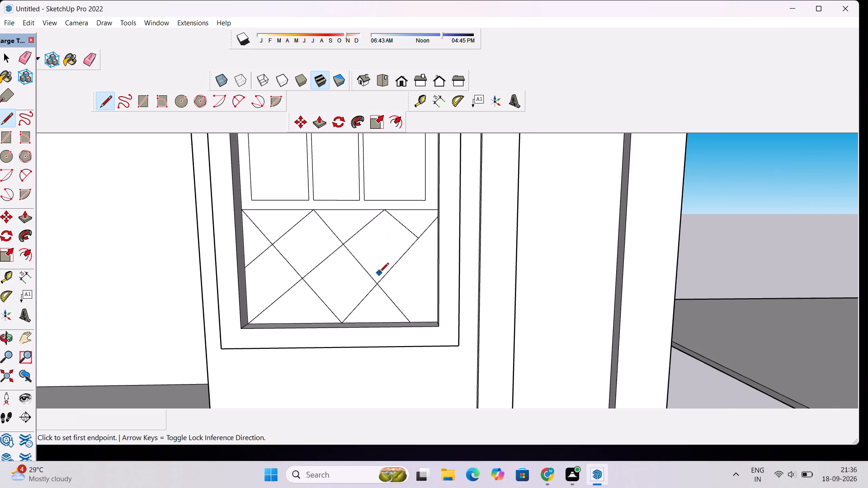
scroll(379, 273, "down", 3)
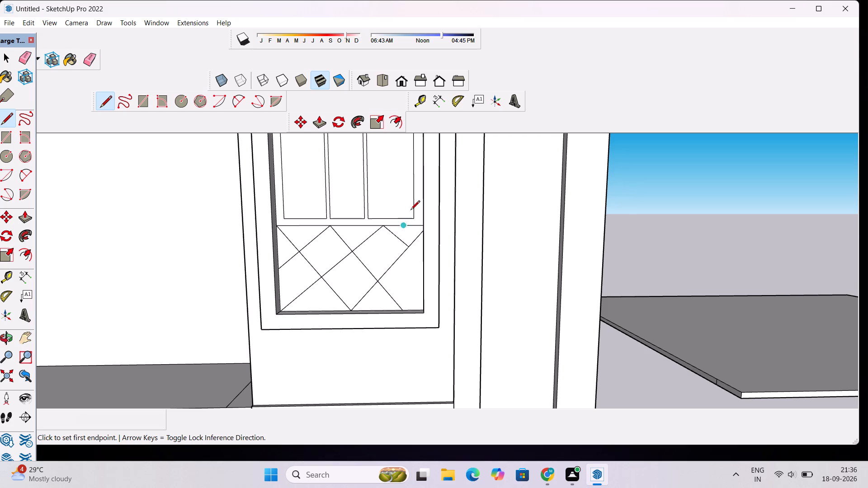
scroll(407, 244, "up", 17)
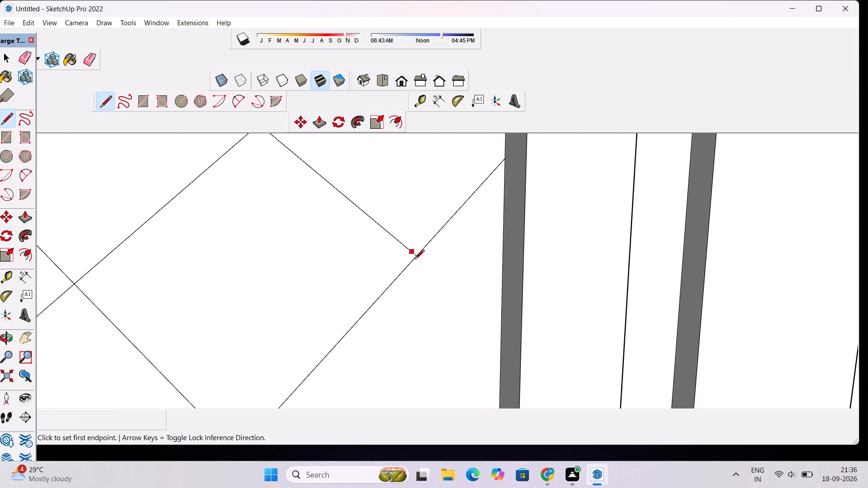
left_click(414, 258)
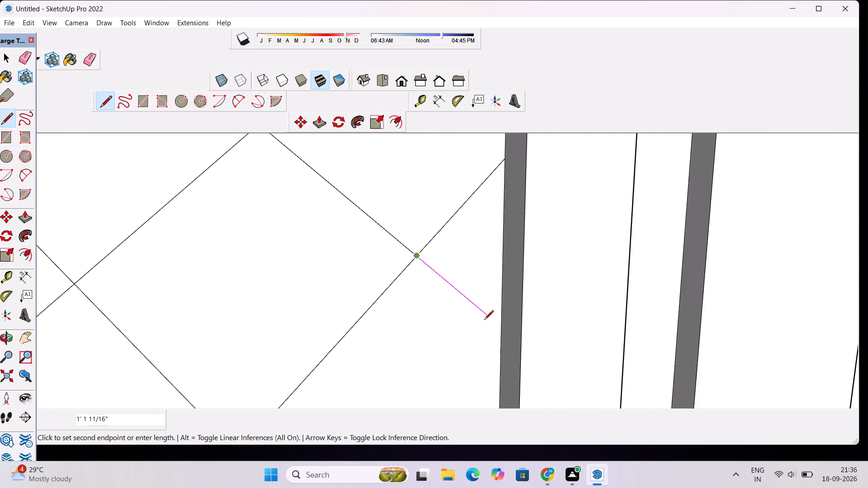
left_click(499, 330)
Examine the whole house model from the front, side and above, including the latticed window.
scroll(432, 270, "down", 15)
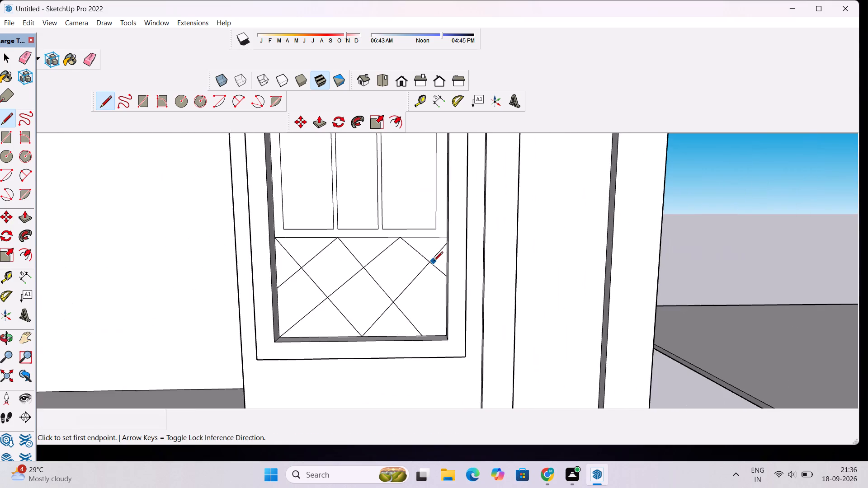
scroll(434, 262, "down", 11)
key("space")
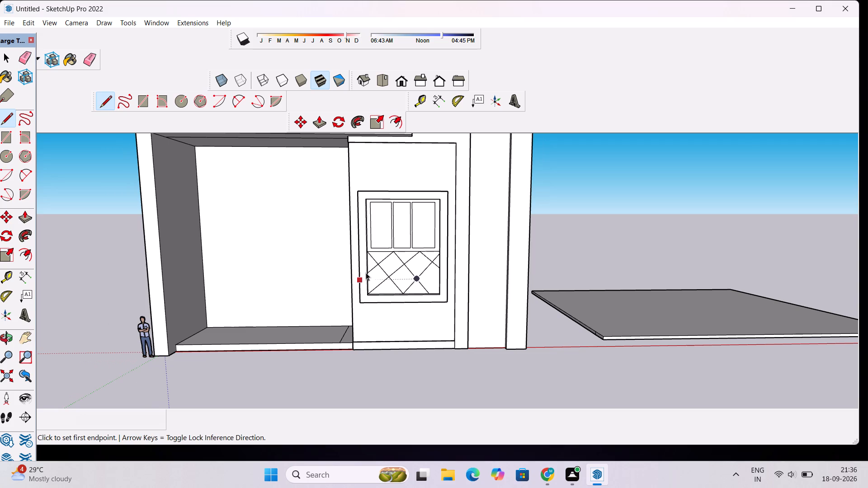
key("o")
scroll(366, 272, "down", 2)
left_click_drag(373, 271, 411, 270, "shift")
scroll(411, 270, "down", 3)
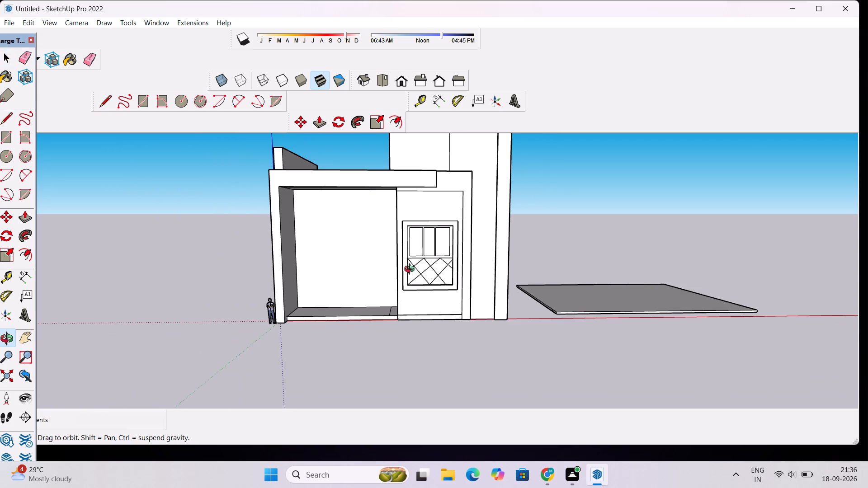
left_click_drag(437, 256, 434, 275)
scroll(435, 276, "down", 3)
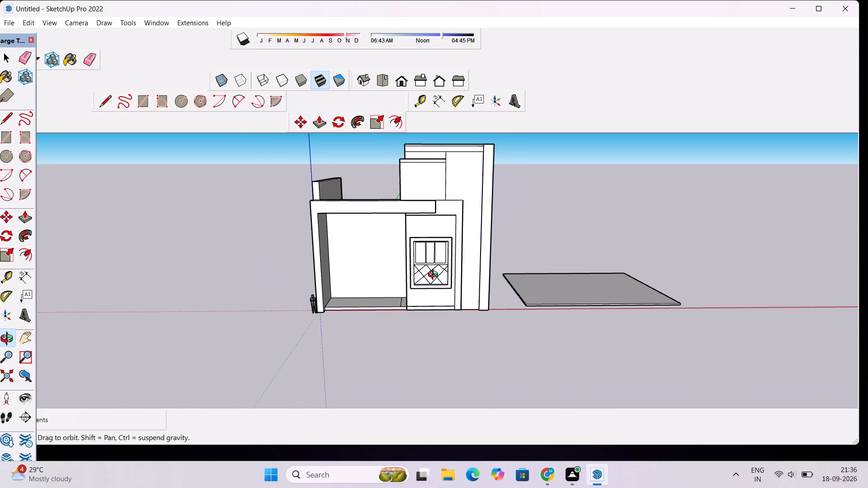
left_click_drag(428, 281, 434, 241, "shift")
scroll(345, 249, "up", 2)
left_click_drag(345, 248, 479, 241)
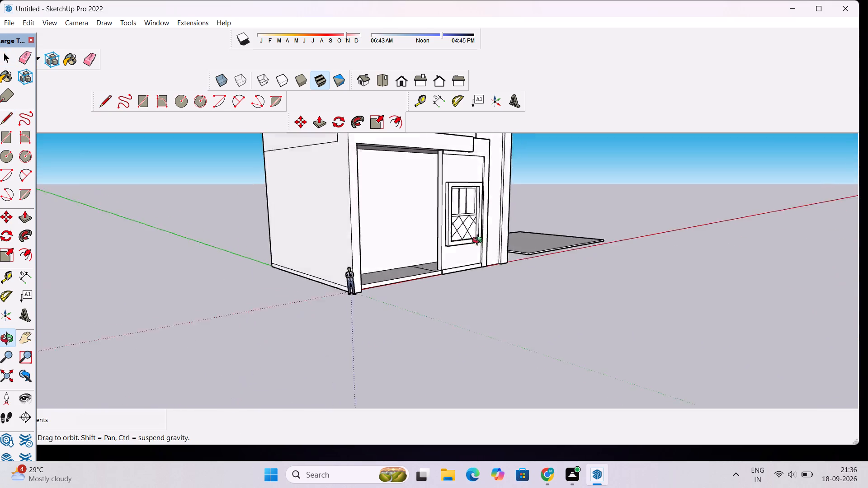
left_click_drag(479, 241, 445, 267)
scroll(429, 243, "down", 5)
left_click_drag(589, 253, 453, 250)
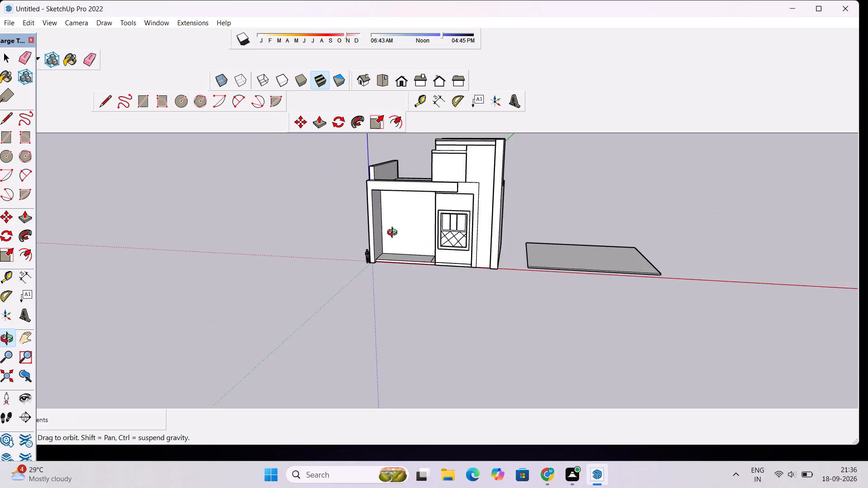
scroll(394, 234, "down", 4)
left_click_drag(425, 207, 434, 274, "shift")
scroll(435, 274, "down", 3)
left_click_drag(367, 274, 592, 269)
scroll(474, 257, "up", 2)
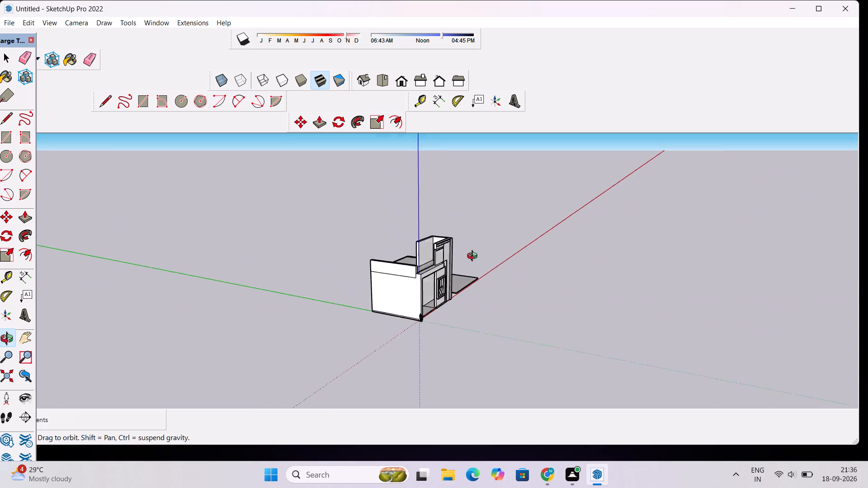
scroll(474, 257, "up", 7)
left_click_drag(549, 267, 456, 281)
scroll(434, 267, "down", 4)
left_click_drag(425, 272, 506, 252, "shift")
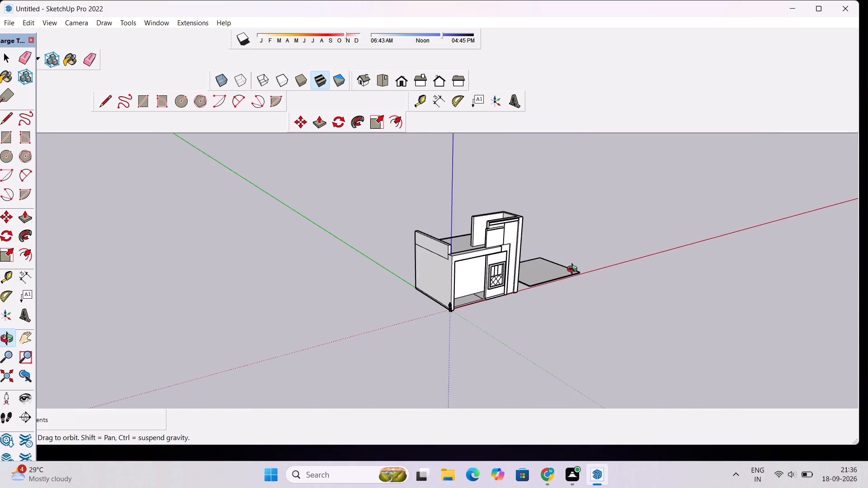
left_click_drag(540, 279, 492, 279)
scroll(485, 272, "up", 3)
left_click_drag(503, 279, 447, 264)
scroll(420, 249, "up", 3, "shift")
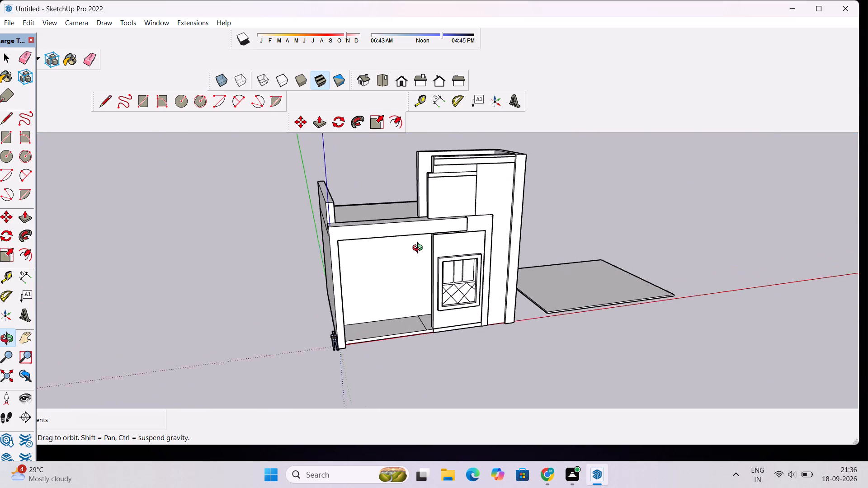
scroll(420, 249, "up", 2, "shift")
left_click_drag(519, 192, 548, 326)
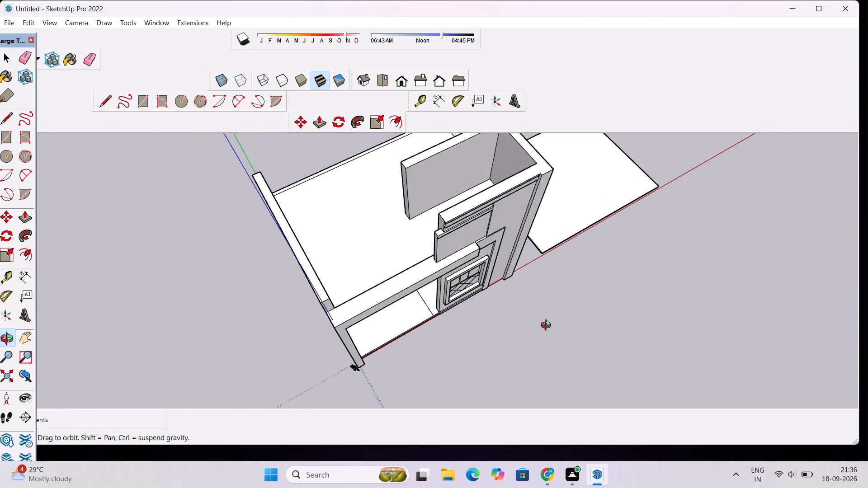
Erase the horizontal seam and the short leftover vertical edge on the outer face of the side wall beside the origin.
left_click_drag(548, 326, 500, 314)
scroll(496, 282, "down", 4)
left_click_drag(507, 278, 438, 259)
left_click_drag(432, 264, 481, 250, "shift")
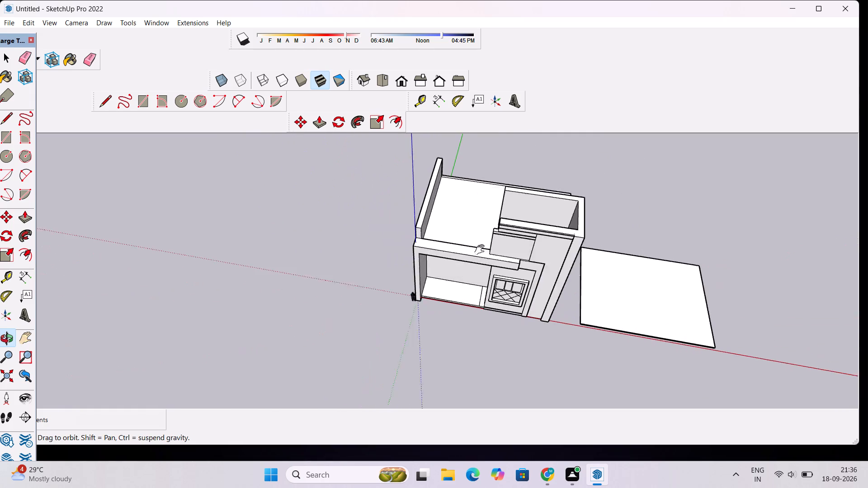
left_click_drag(481, 250, 494, 242, "shift")
scroll(497, 240, "down", 5)
left_click_drag(455, 292, 656, 184)
scroll(433, 242, "up", 10)
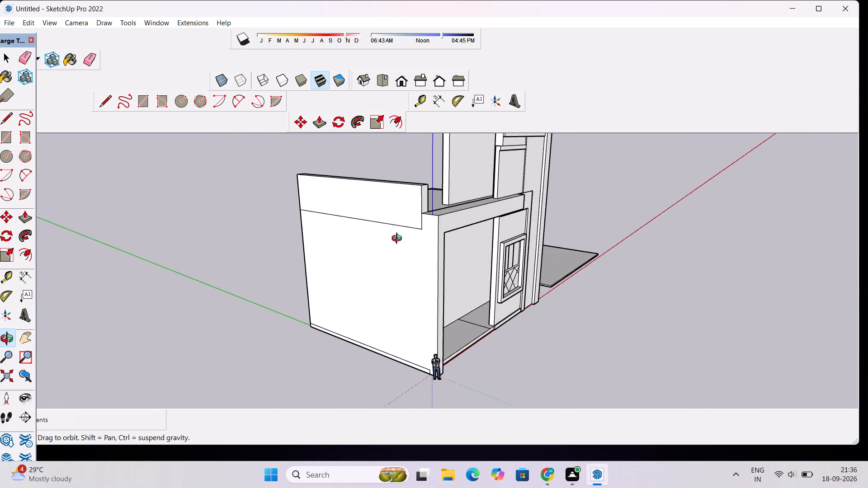
left_click_drag(399, 239, 484, 250, "shift")
scroll(474, 250, "up", 4)
key("e")
left_click_drag(467, 215, 468, 239)
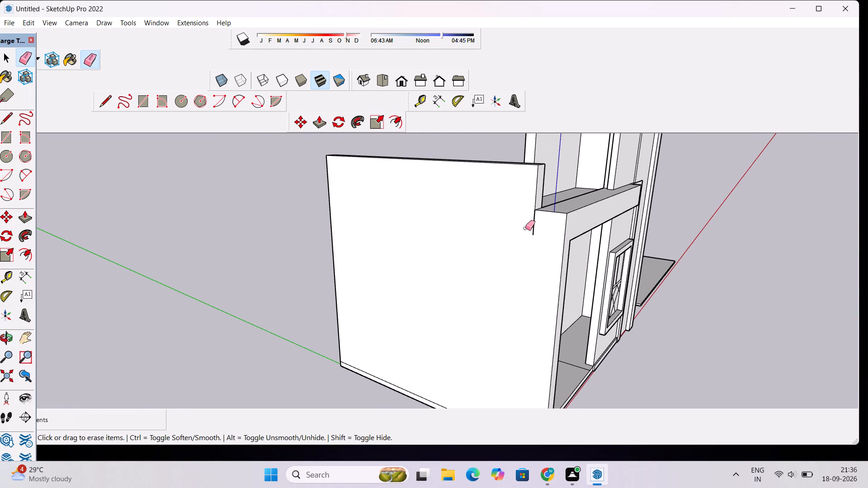
left_click(535, 225)
Push/Pull the L-shaped roof rim along the rear and far side up 8' 6" to match the existing side parapet's height.
key("o")
left_click_drag(594, 250, 448, 273)
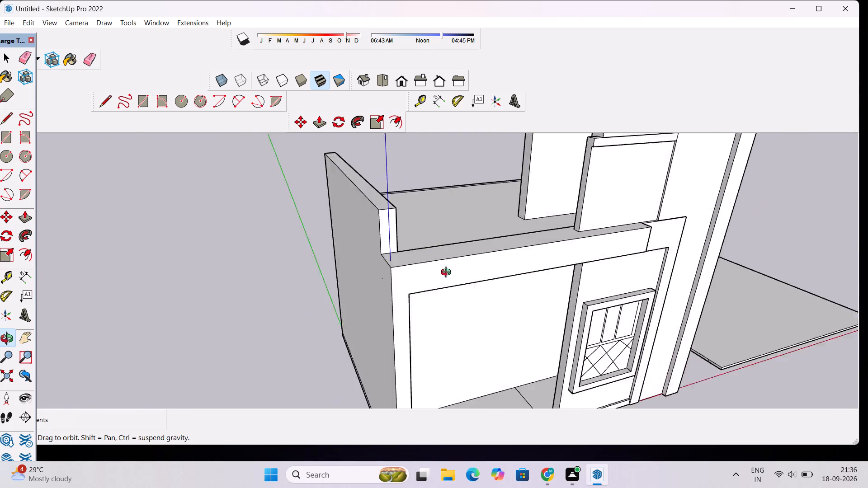
left_click_drag(448, 273, 353, 297)
scroll(362, 292, "down", 2)
left_click_drag(362, 288, 449, 301, "shift")
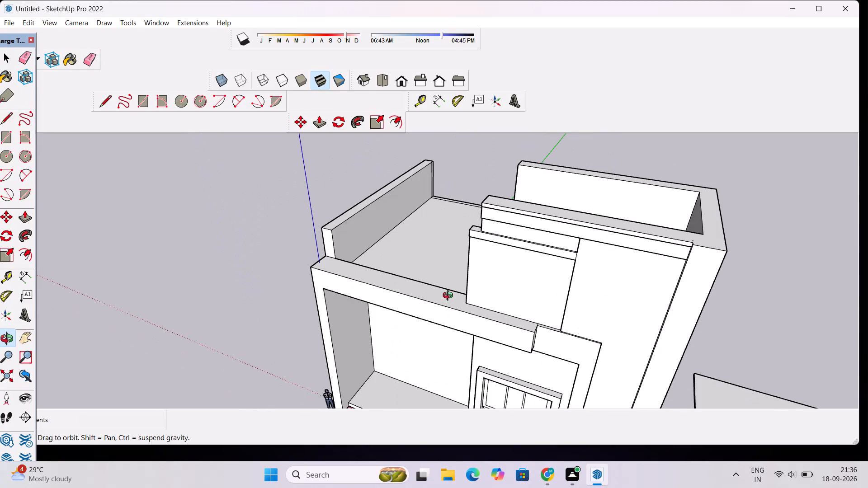
scroll(450, 288, "down", 3)
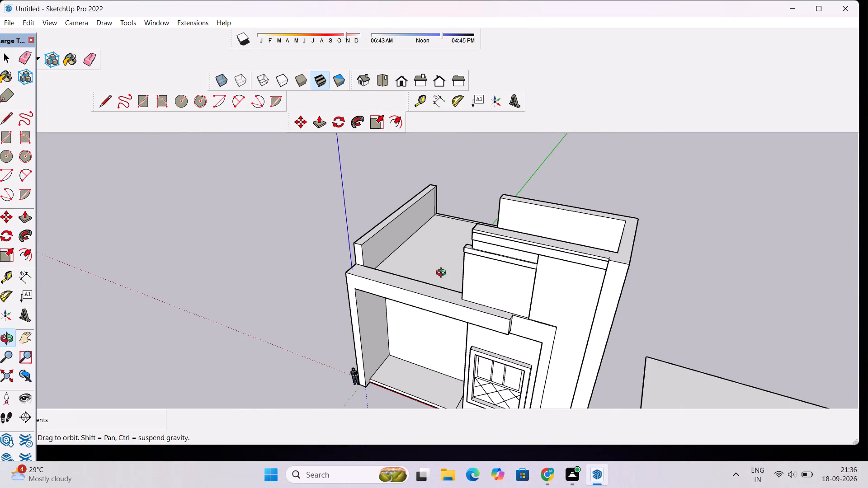
left_click_drag(443, 274, 572, 256)
left_click_drag(378, 241, 763, 287)
left_click_drag(318, 294, 405, 302)
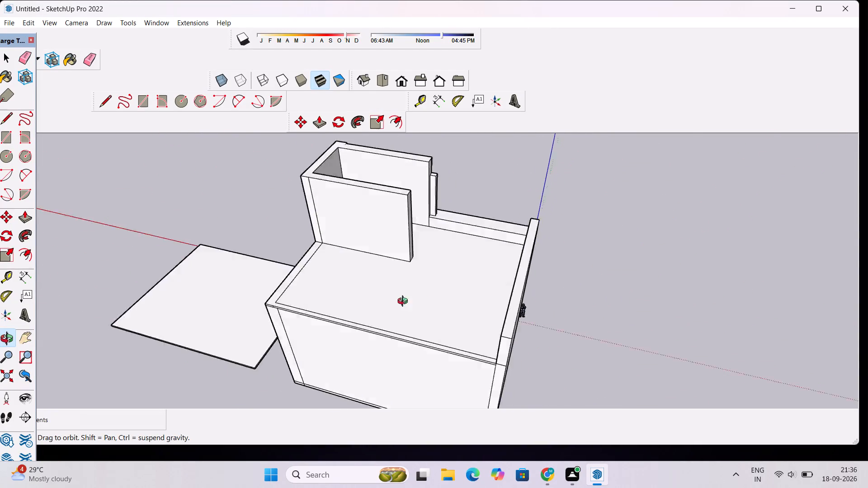
left_click_drag(405, 302, 429, 302)
left_click_drag(432, 331, 440, 271)
scroll(440, 268, "up", 3, "shift")
left_click_drag(440, 268, 519, 298)
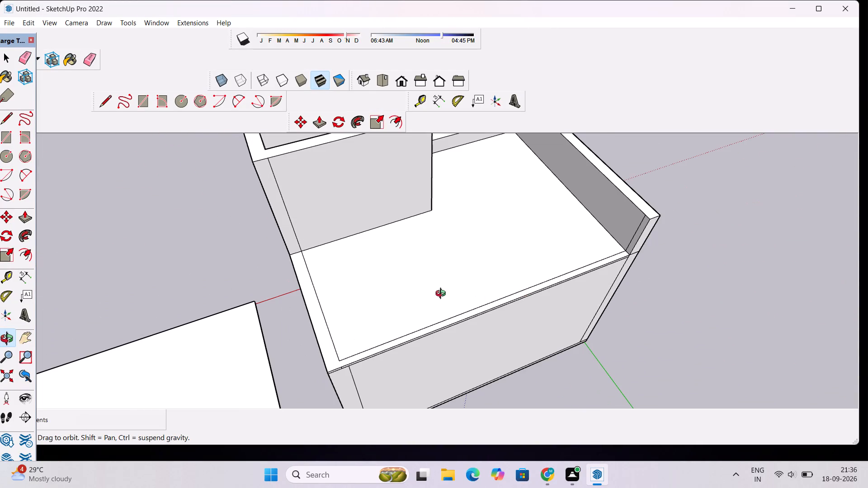
left_click_drag(443, 295, 424, 267, "shift")
scroll(424, 267, "down", 3)
key("p")
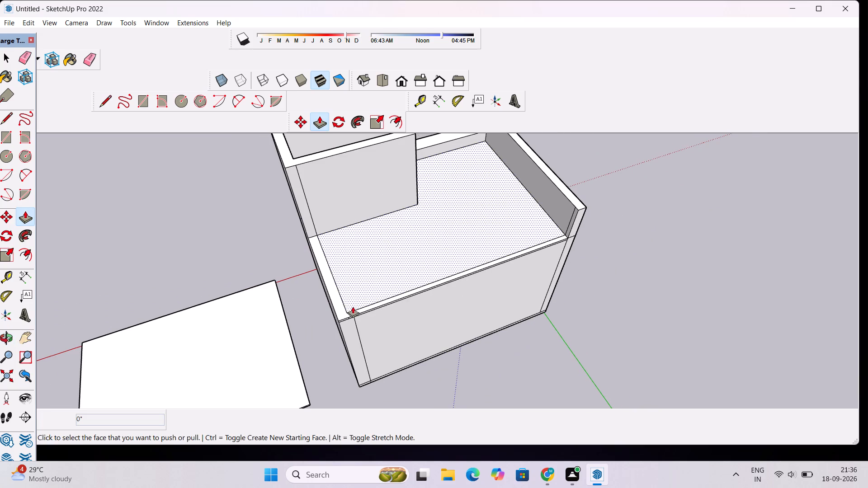
left_click(344, 315)
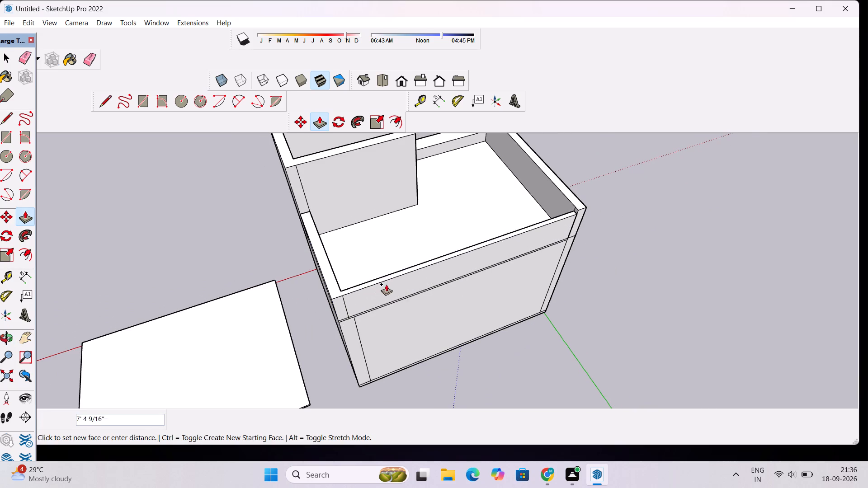
left_click(579, 212)
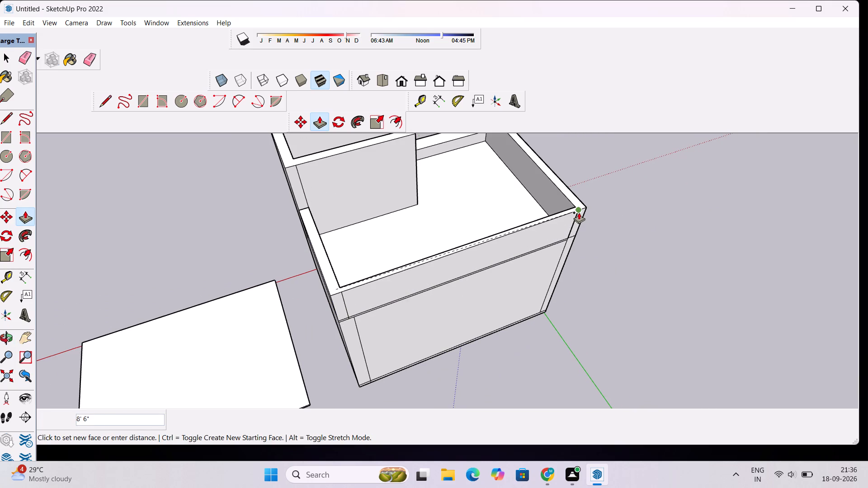
Erase the horizontal seams and the vertical joint lines at both ends of the rear wall's outer face.
key("o")
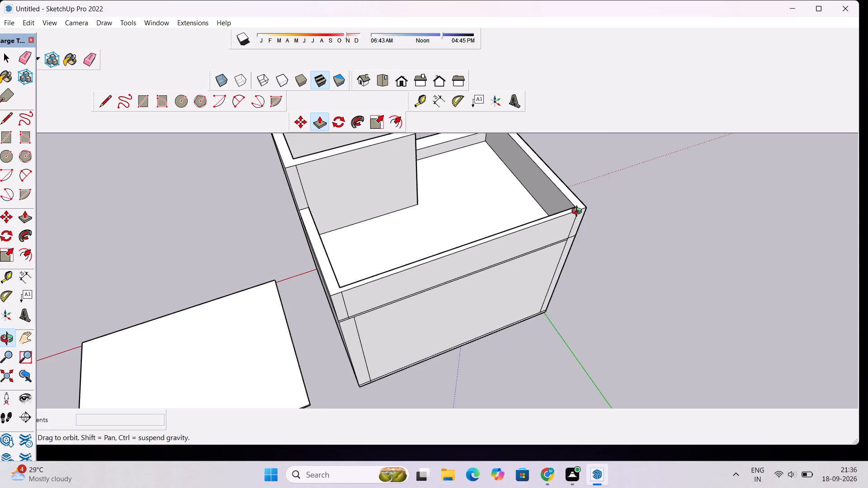
scroll(550, 218, "down", 4)
left_click_drag(602, 231, 366, 227)
left_click_drag(466, 307, 344, 293)
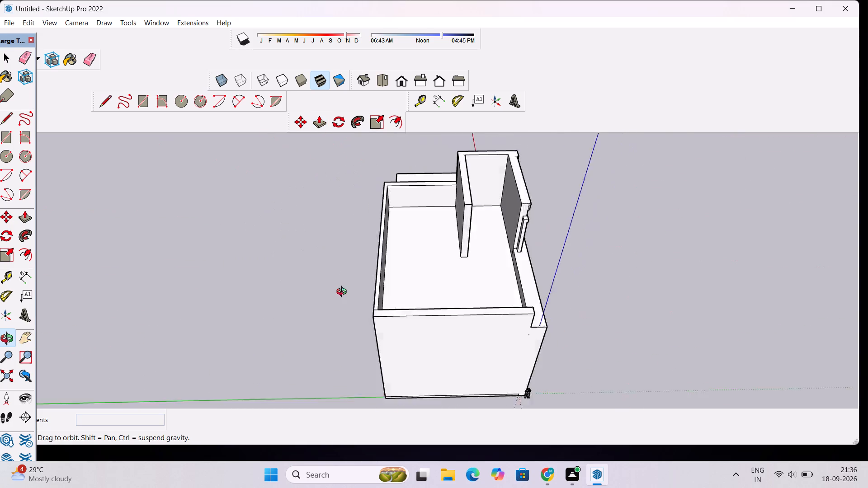
left_click_drag(344, 293, 237, 258)
left_click_drag(350, 288, 612, 247)
scroll(392, 291, "up", 4)
left_click_drag(393, 291, 448, 292)
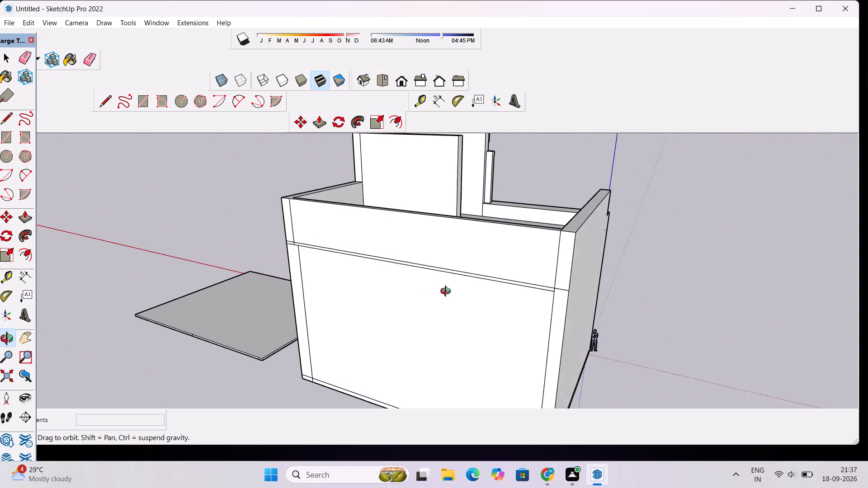
left_click_drag(448, 292, 454, 292)
key("e")
left_click_drag(437, 247, 440, 268)
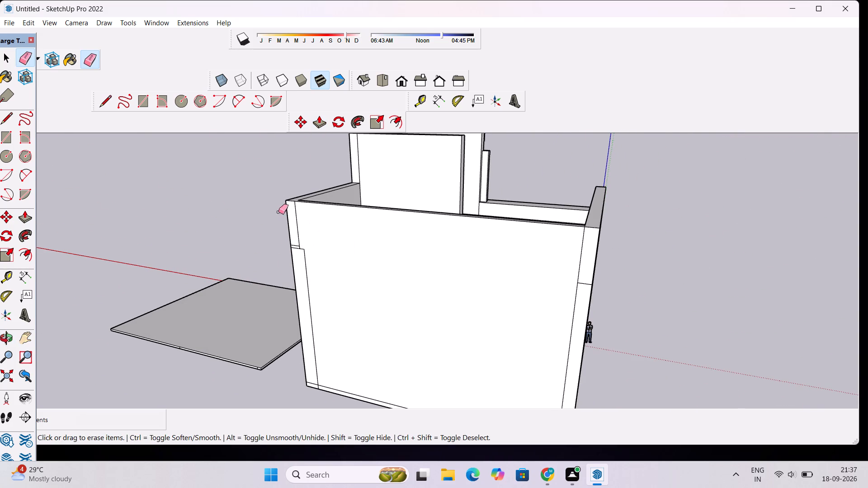
left_click_drag(297, 219, 304, 265)
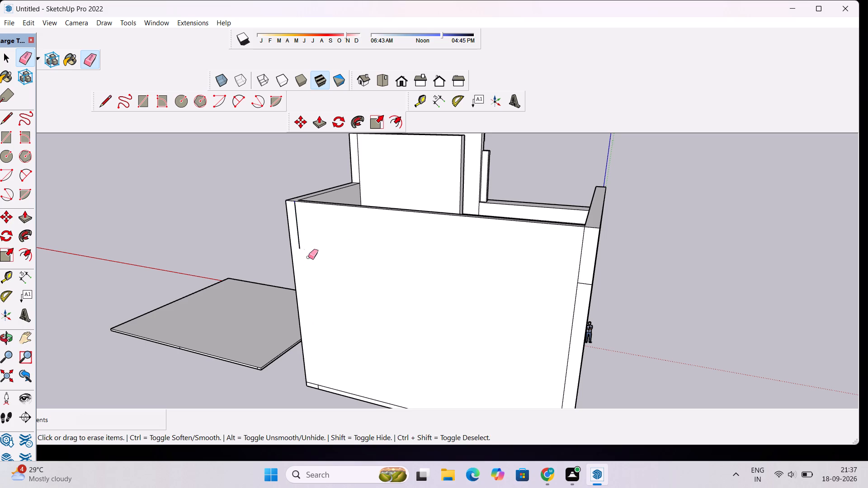
left_click(297, 217)
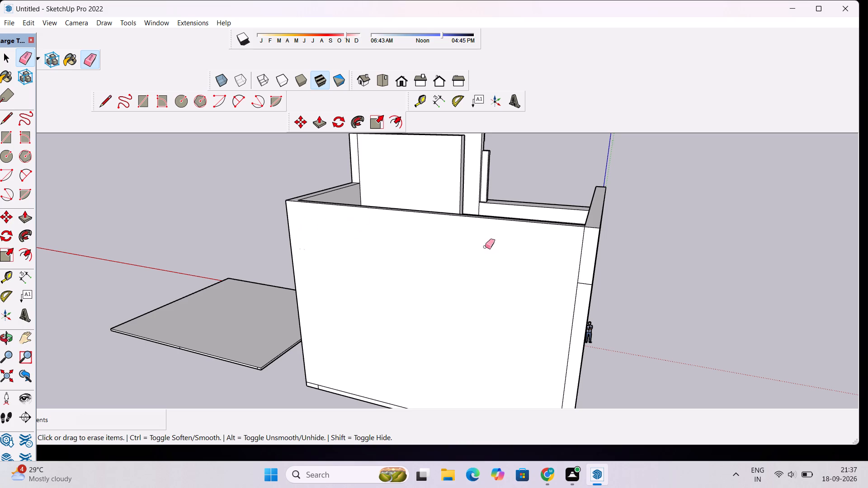
left_click_drag(586, 253, 578, 264)
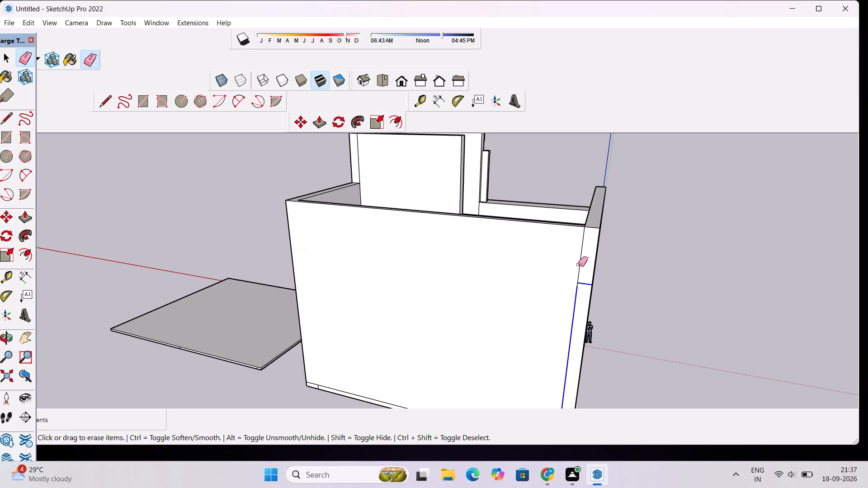
left_click_drag(578, 264, 577, 282)
left_click_drag(577, 282, 580, 291)
Examine the whole house with its raised parapet from the rear, side, front and above.
key("o")
left_click_drag(666, 273, 583, 300)
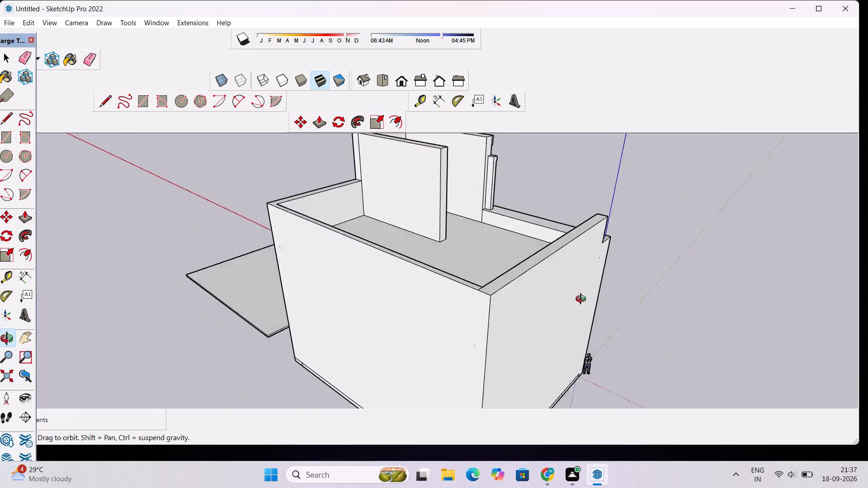
left_click_drag(583, 300, 382, 302)
scroll(427, 298, "down", 5)
left_click_drag(484, 308, 221, 282)
left_click_drag(527, 308, 410, 294)
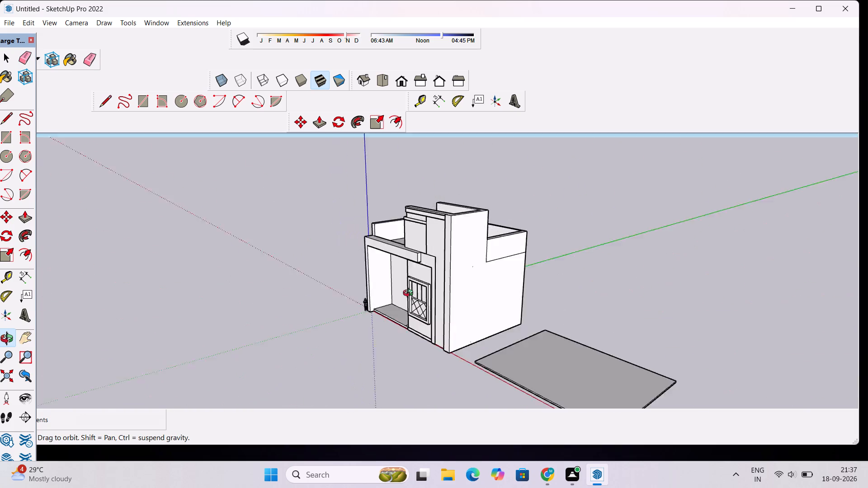
left_click_drag(410, 294, 327, 276)
scroll(475, 253, "up", 4)
left_click_drag(474, 273, 808, 375)
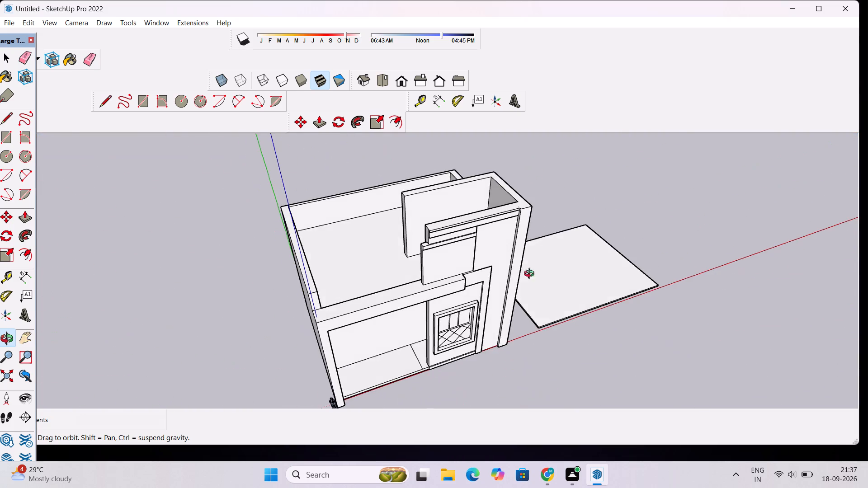
scroll(439, 258, "up", 3)
left_click_drag(401, 281, 483, 280)
left_click_drag(471, 282, 522, 273, "shift")
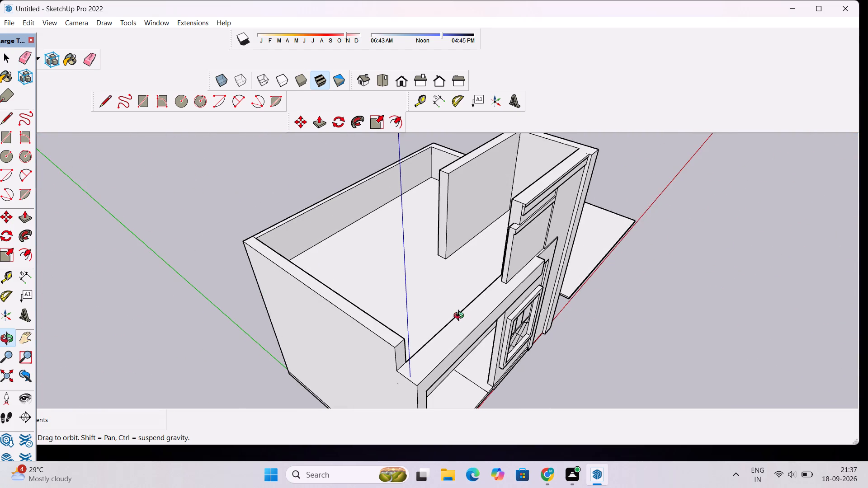
scroll(461, 320, "up", 3)
left_click_drag(495, 312, 481, 272, "shift")
scroll(481, 271, "down", 5)
left_click_drag(518, 287, 503, 339)
left_click_drag(368, 215, 510, 220)
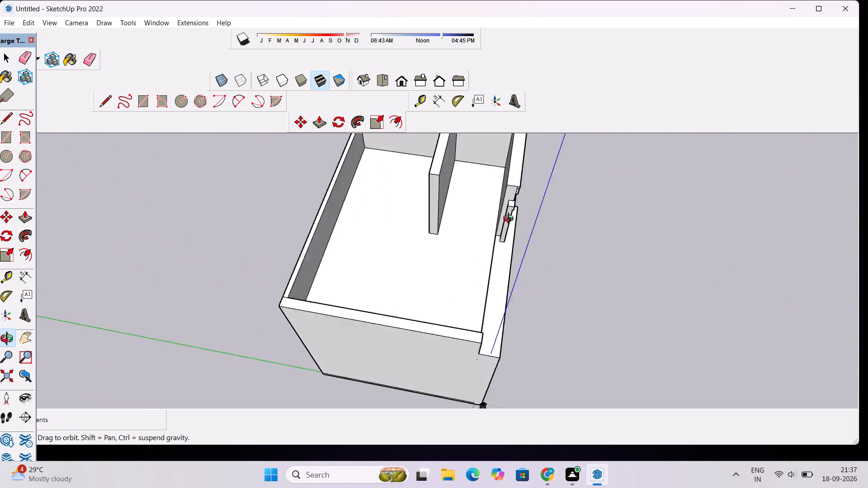
left_click_drag(510, 220, 550, 214)
left_click_drag(560, 213, 293, 205)
scroll(297, 200, "down", 4)
scroll(487, 220, "up", 3)
left_click_drag(481, 190, 488, 217, "shift")
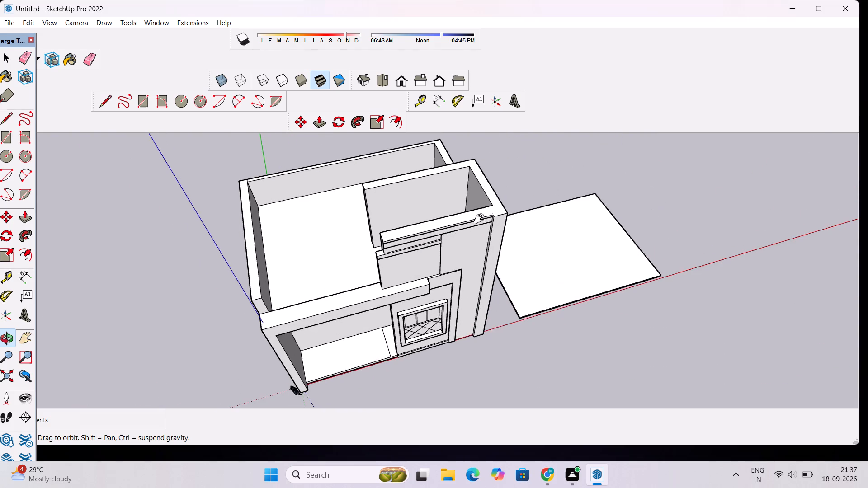
Draw a 13' line between the inner top corners of the upper block's two wall ends, closing its open top with a face.
scroll(394, 211, "up", 3)
left_click_drag(392, 211, 512, 229)
left_click_drag(486, 244, 491, 263, "shift")
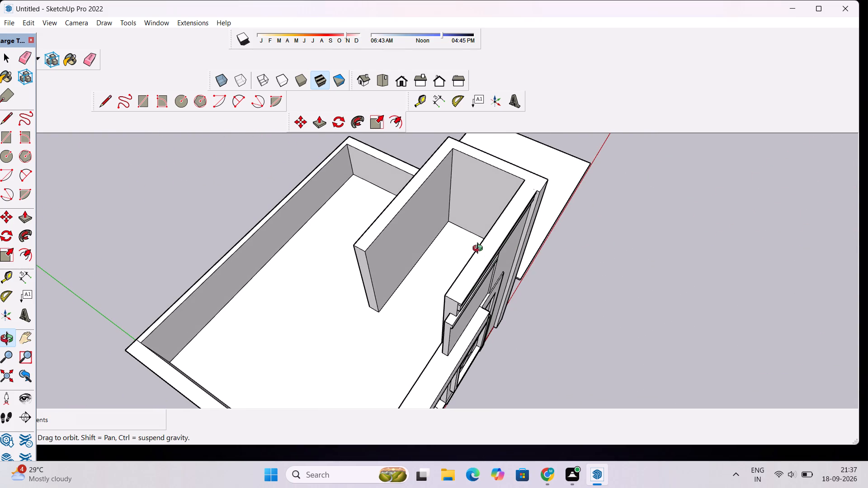
left_click_drag(462, 240, 467, 249, "shift")
scroll(470, 243, "up", 1, "shift")
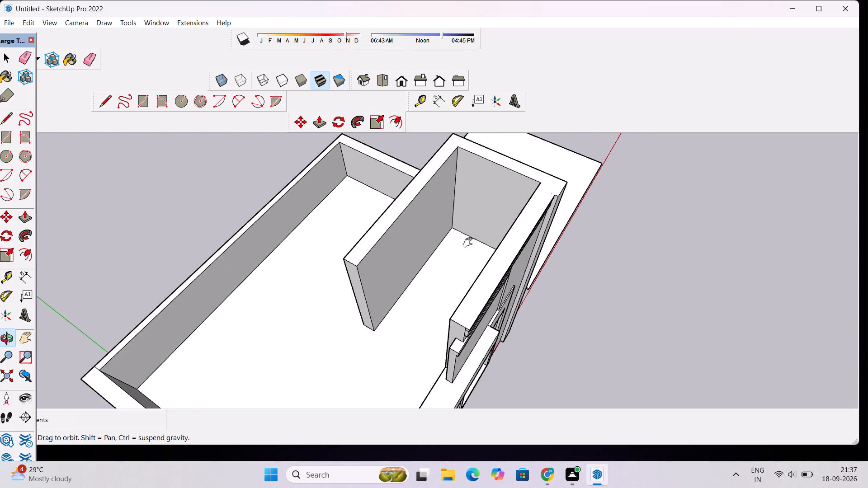
left_click_drag(468, 249, 464, 274, "shift")
left_click_drag(468, 278, 478, 255, "shift")
scroll(459, 256, "down", 3)
left_click_drag(427, 268, 508, 263)
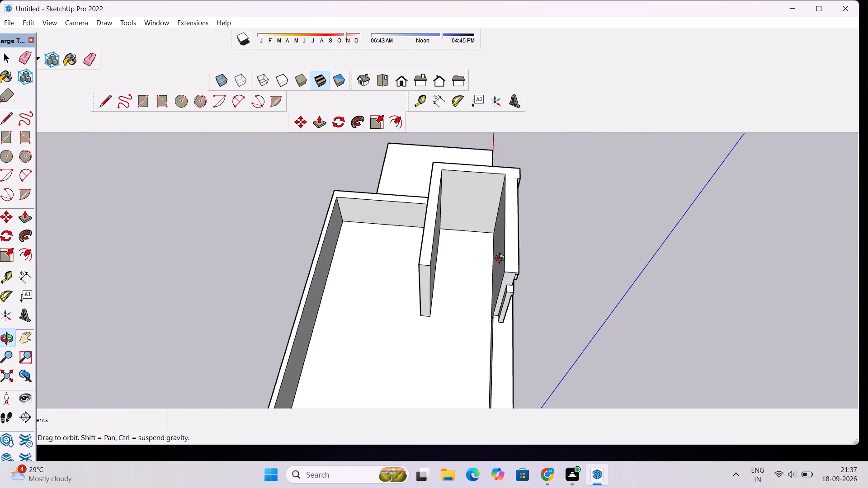
left_click_drag(502, 259, 491, 270, "shift")
scroll(473, 267, "up", 2)
key("l")
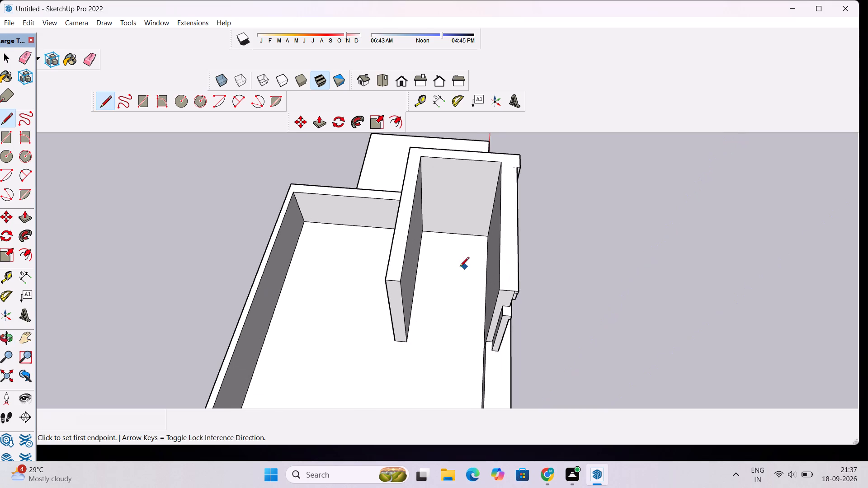
left_click(399, 281)
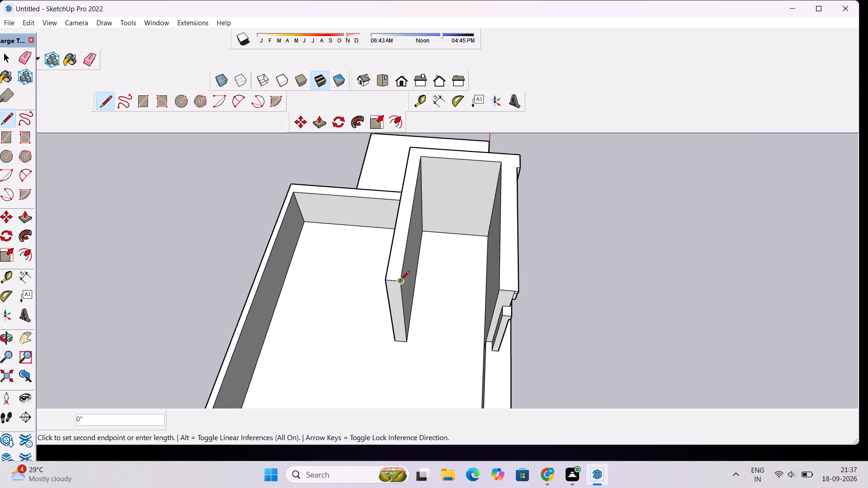
left_click(498, 294)
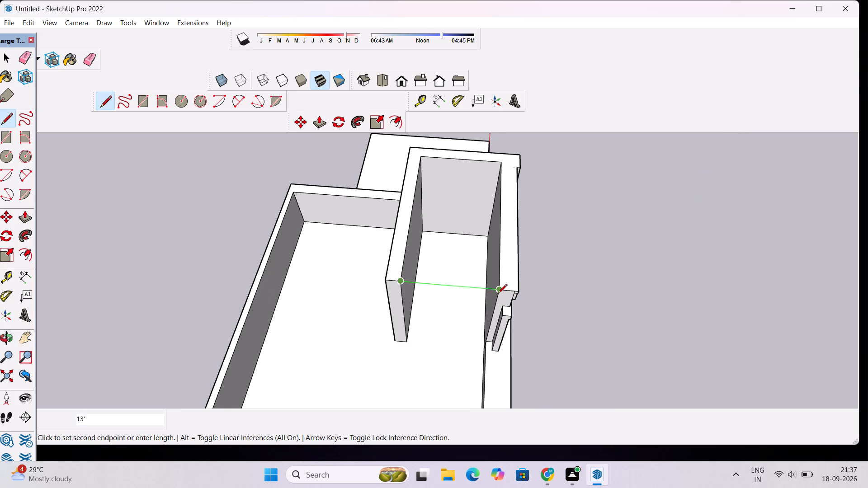
key("space")
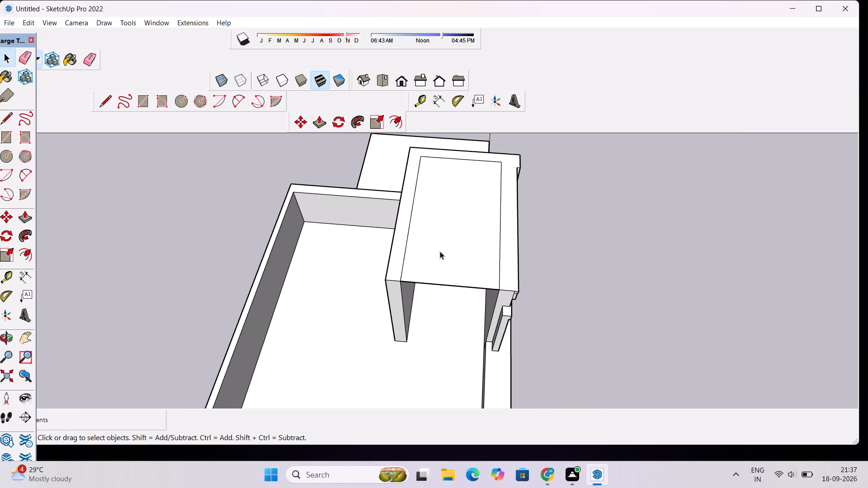
Examine the closed upper block and the adjoining terrace from above and from the front.
key("o")
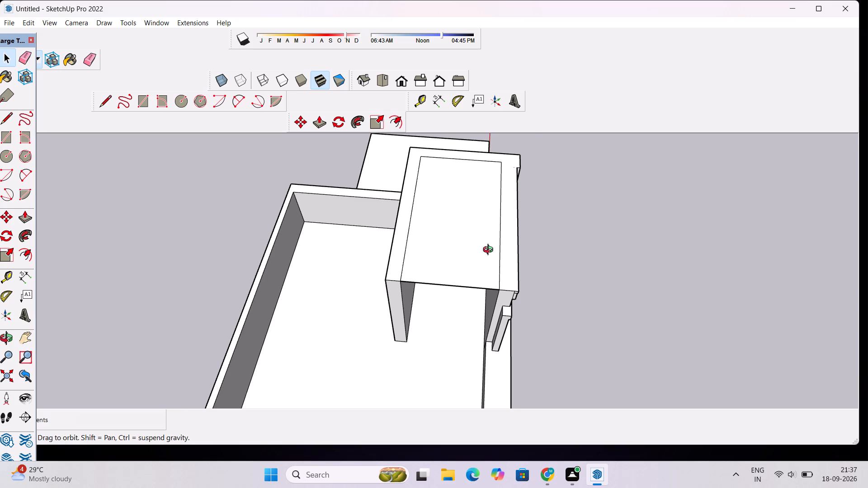
left_click_drag(519, 251, 453, 252)
scroll(438, 232, "down", 3)
left_click_drag(477, 263, 426, 262)
left_click_drag(410, 247, 415, 285)
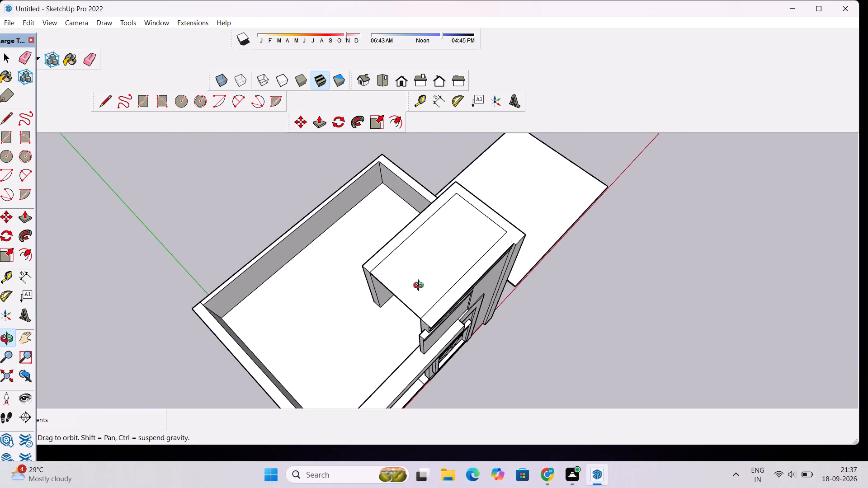
scroll(420, 286, "down", 5)
left_click_drag(491, 299, 426, 283)
scroll(417, 261, "up", 5)
left_click_drag(434, 305, 420, 257)
scroll(420, 253, "up", 3)
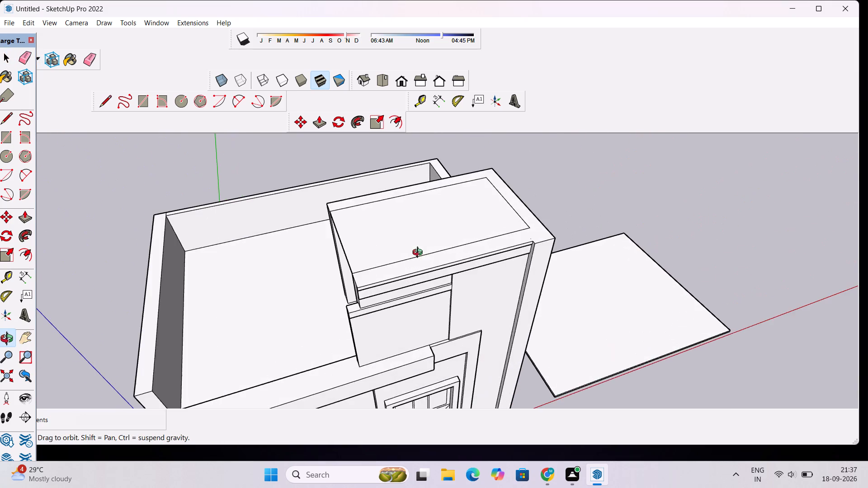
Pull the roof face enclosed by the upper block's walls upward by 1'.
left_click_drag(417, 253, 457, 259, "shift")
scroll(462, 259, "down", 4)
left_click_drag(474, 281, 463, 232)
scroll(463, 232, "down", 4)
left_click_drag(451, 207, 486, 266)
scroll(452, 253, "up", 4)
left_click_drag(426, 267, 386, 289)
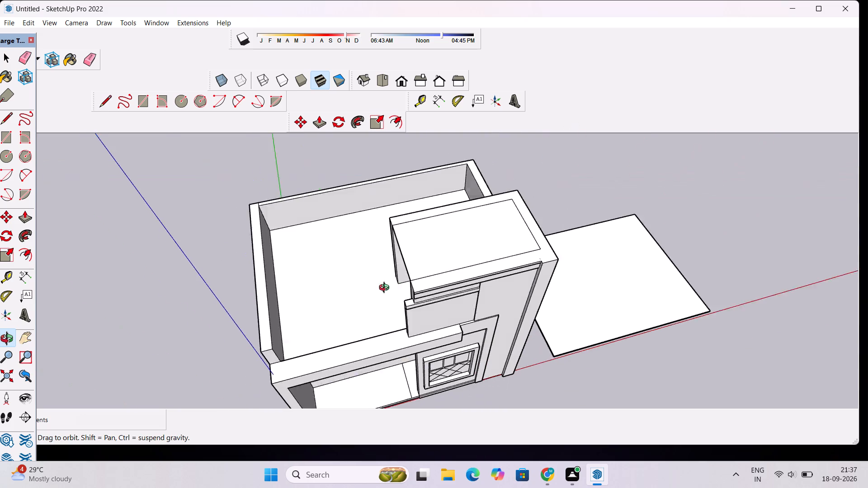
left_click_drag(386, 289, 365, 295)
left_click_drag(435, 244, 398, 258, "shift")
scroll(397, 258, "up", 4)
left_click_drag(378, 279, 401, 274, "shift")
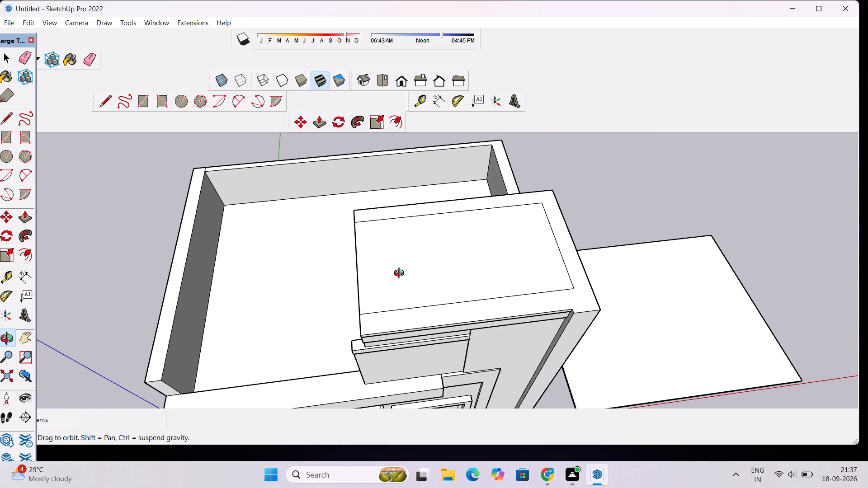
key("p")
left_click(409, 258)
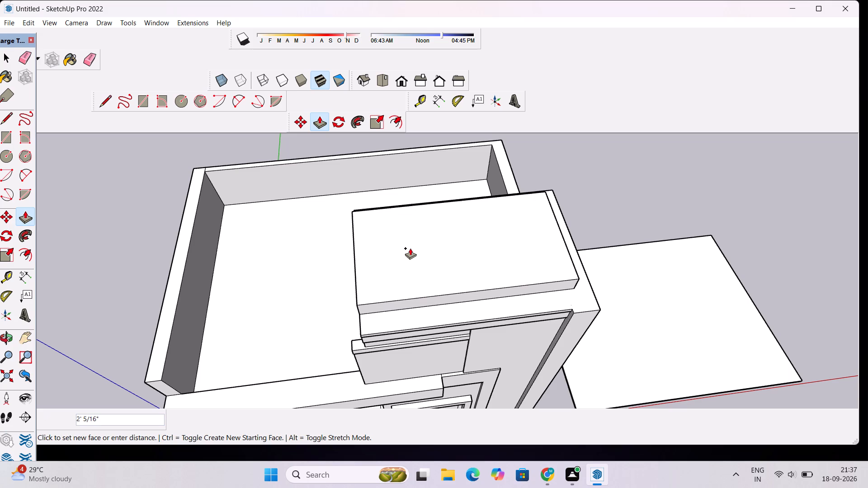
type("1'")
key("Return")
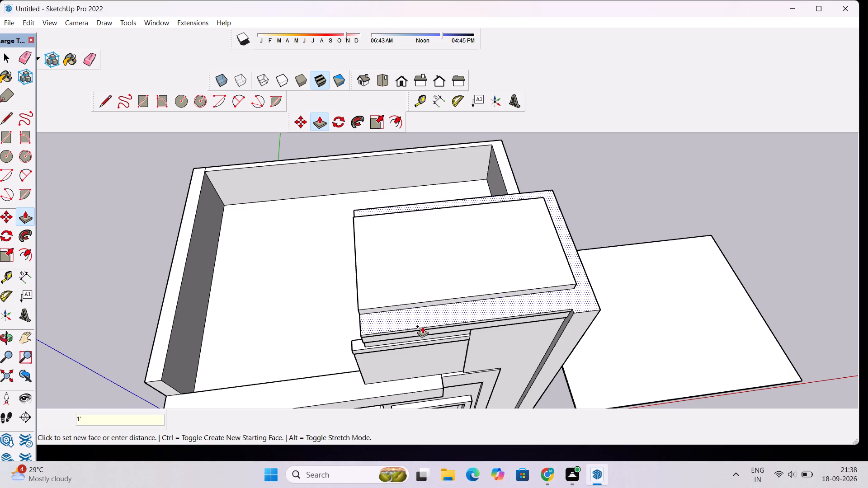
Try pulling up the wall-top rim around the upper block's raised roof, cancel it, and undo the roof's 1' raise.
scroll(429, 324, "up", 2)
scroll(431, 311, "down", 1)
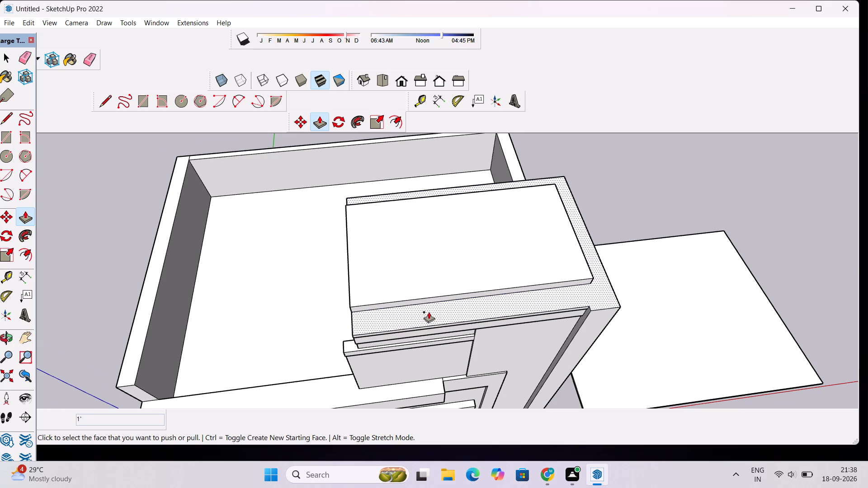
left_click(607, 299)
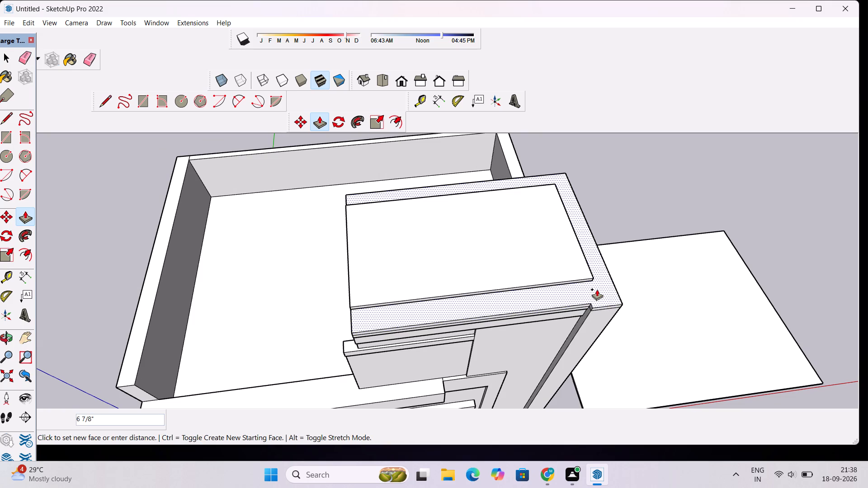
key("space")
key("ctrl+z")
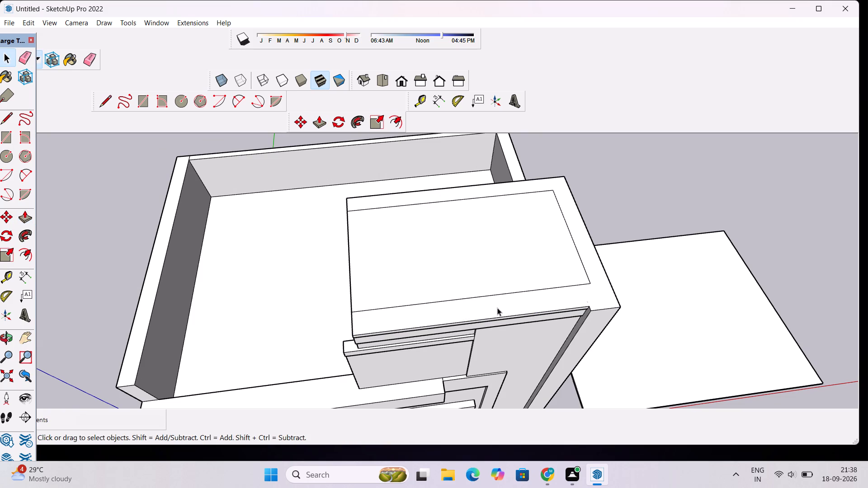
Pull the underside of the upper block's roof face down by 1' to form a slab between the walls.
key("o")
scroll(344, 310, "down", 6)
left_click_drag(293, 319, 421, 203)
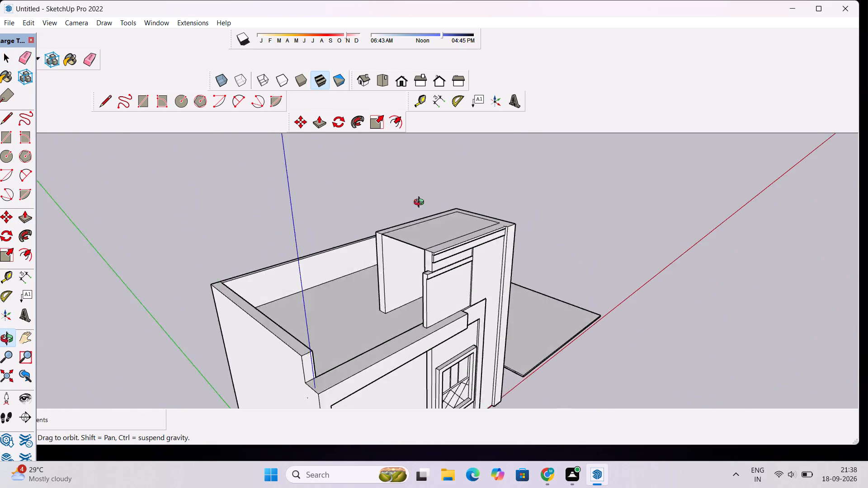
left_click_drag(421, 203, 422, 202)
scroll(387, 243, "up", 7)
left_click_drag(405, 251, 446, 164)
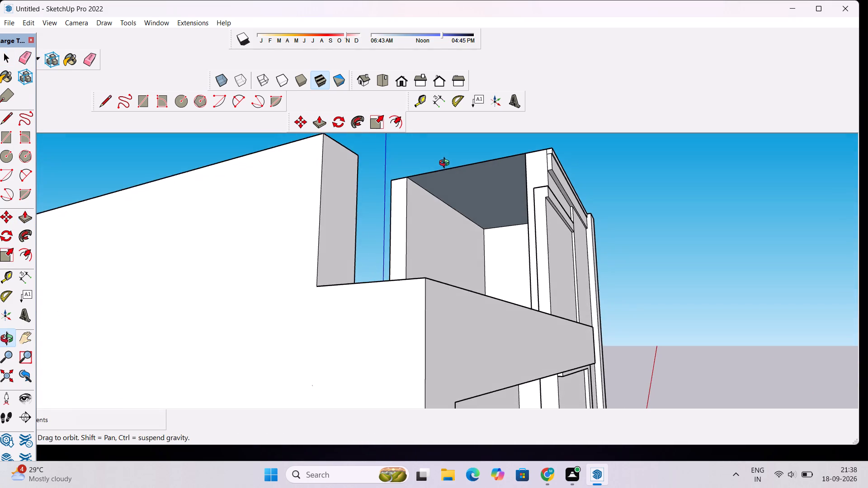
left_click_drag(448, 192, 449, 210)
left_click_drag(449, 210, 426, 241, "shift")
scroll(426, 241, "up", 2)
left_click_drag(425, 227, 386, 236, "shift")
scroll(380, 236, "up", 4)
left_click_drag(400, 246, 428, 249)
left_click_drag(449, 254, 456, 260)
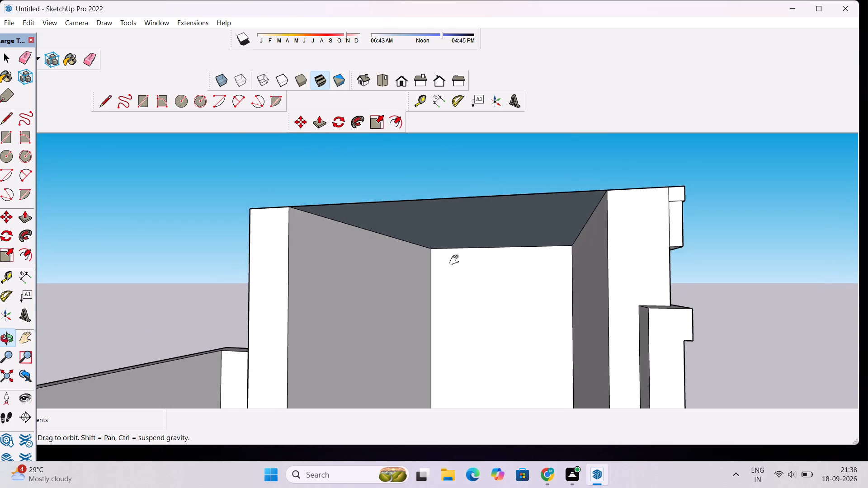
left_click_drag(456, 260, 423, 239)
scroll(415, 238, "up", 1)
key("p")
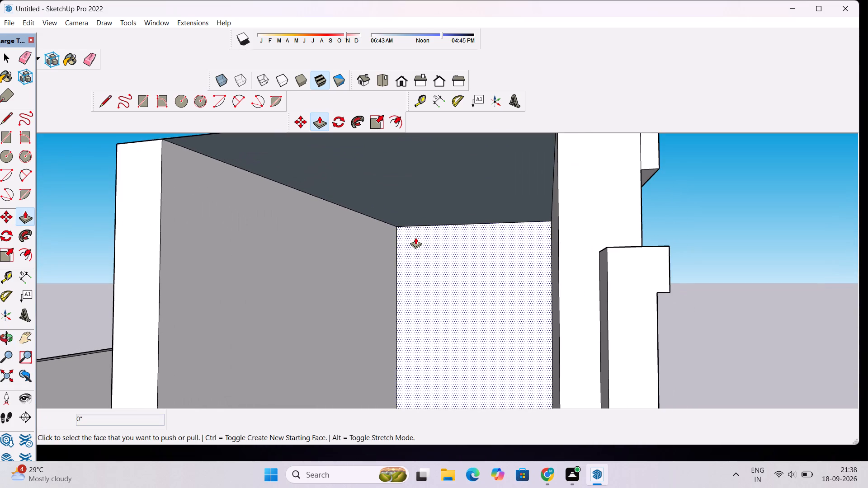
scroll(415, 237, "down", 3)
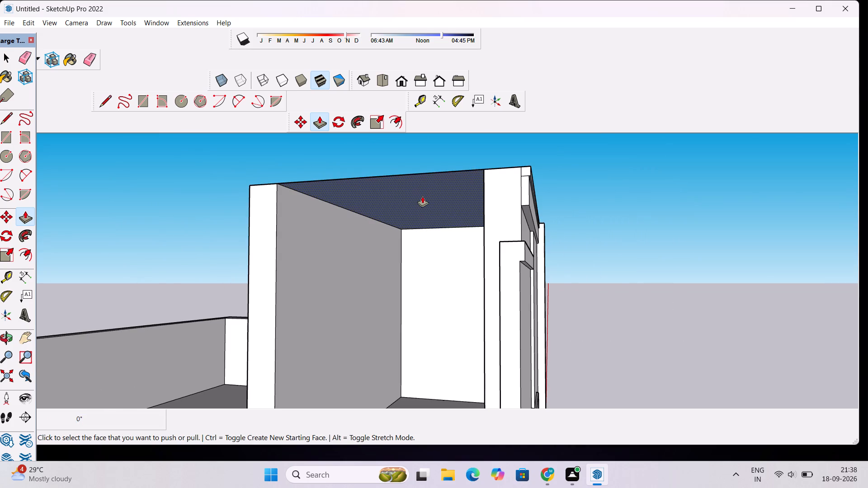
scroll(422, 196, "up", 4)
left_click(422, 196)
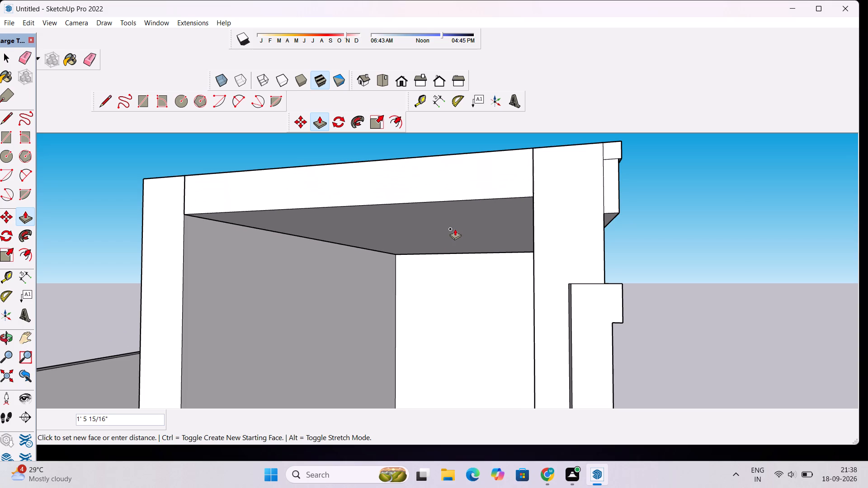
type("1'")
key("Return")
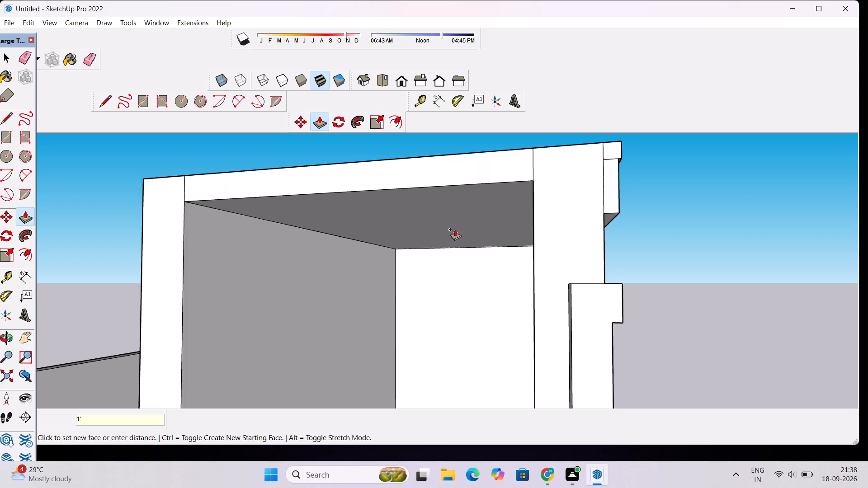
Examine the upper block's thickened roof slab and its junction with the walls from the open end and above.
scroll(455, 229, "down", 1)
key("o")
scroll(461, 231, "down", 5)
left_click_drag(481, 214, 483, 225)
left_click_drag(495, 220, 487, 247)
scroll(487, 247, "down", 1)
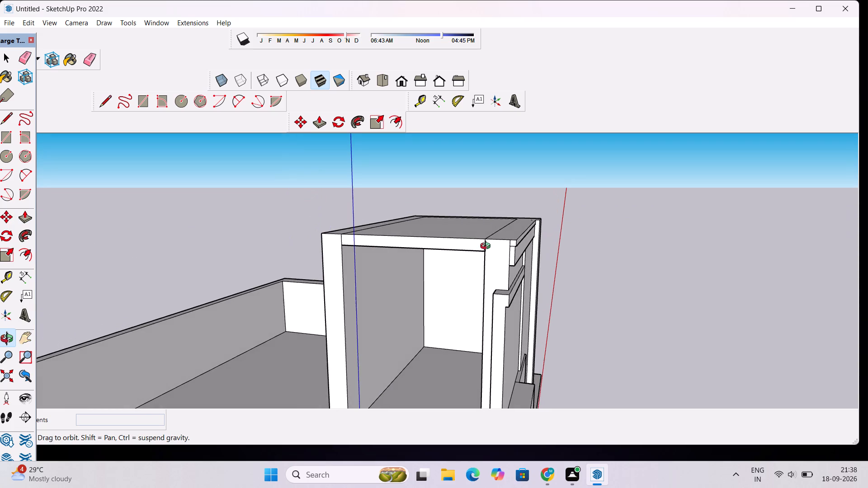
left_click_drag(487, 247, 487, 264)
scroll(486, 263, "down", 4)
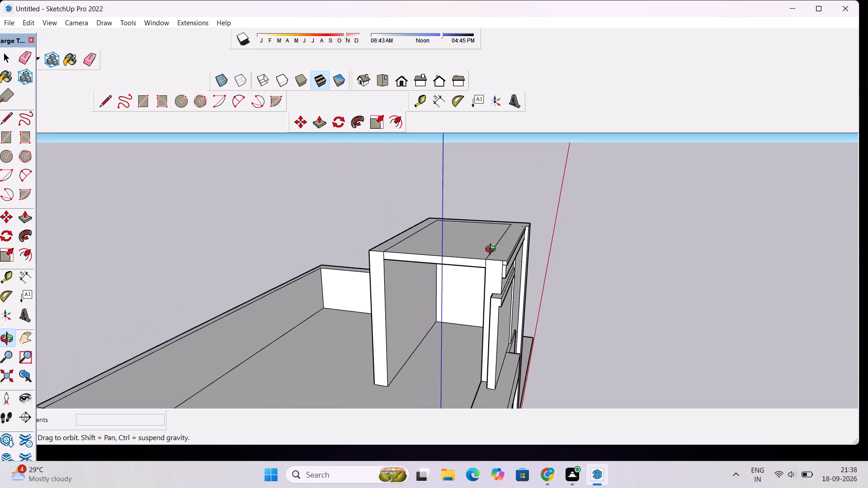
left_click_drag(496, 251, 497, 274)
left_click_drag(526, 222, 478, 243)
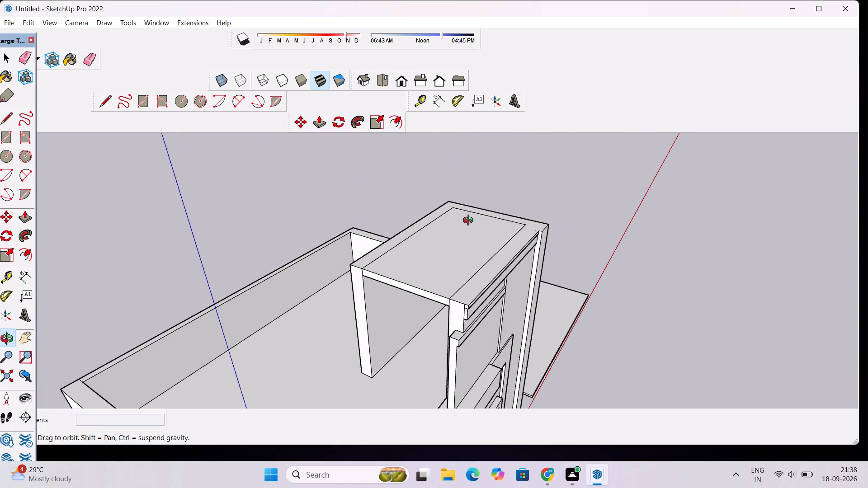
left_click_drag(485, 205, 456, 231)
scroll(456, 231, "down", 2)
left_click_drag(464, 226, 468, 235)
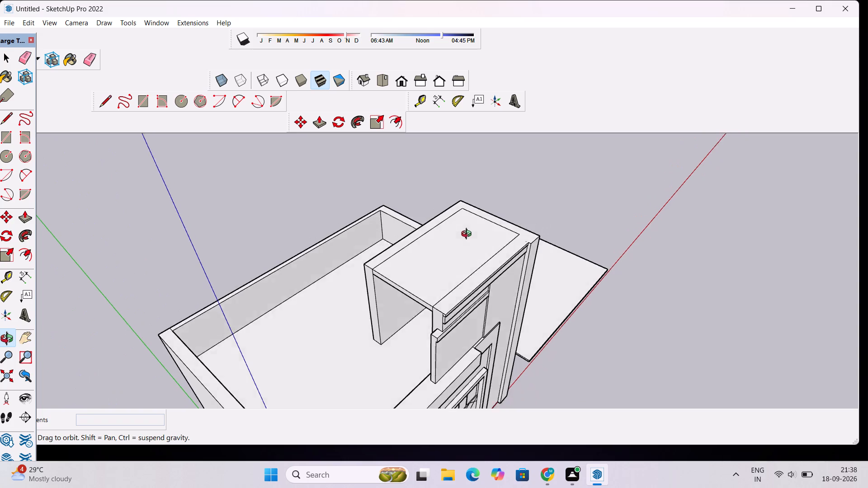
left_click_drag(468, 235, 509, 246)
scroll(468, 243, "down", 1)
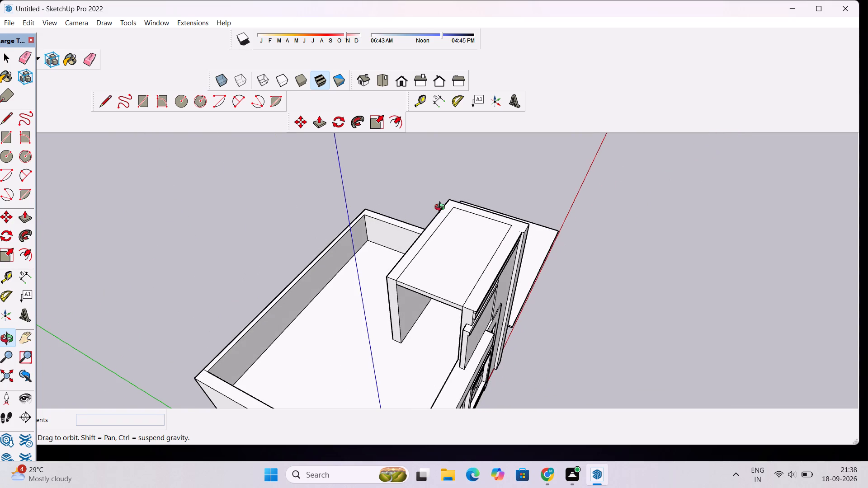
scroll(442, 208, "down", 1)
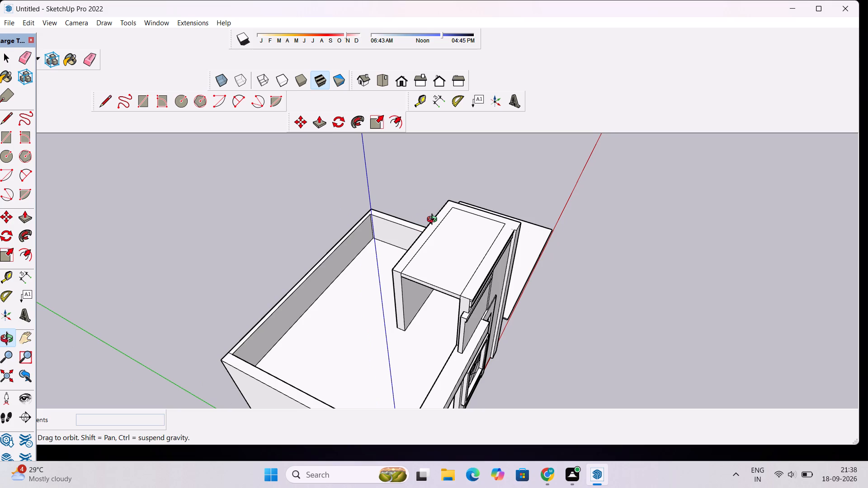
scroll(434, 221, "down", 1)
scroll(434, 221, "up", 1)
left_click_drag(434, 221, 434, 225)
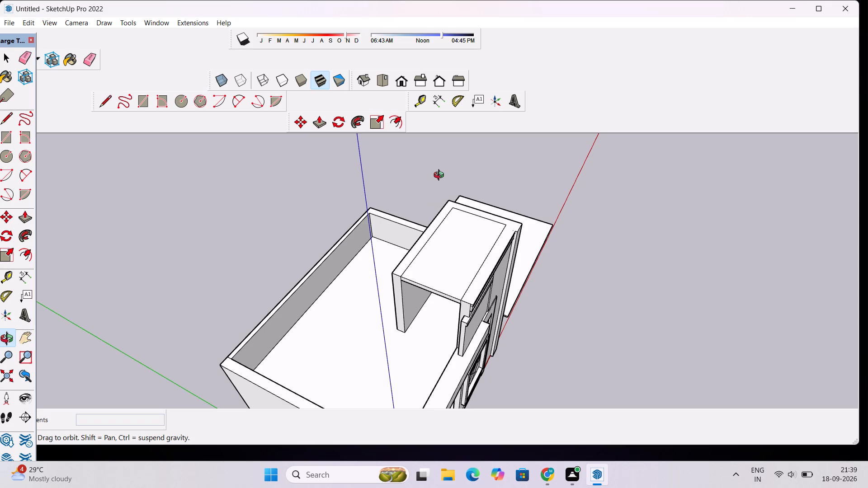
Examine the whole house with its roofed upper block from the side, the front corner and above.
scroll(425, 173, "down", 4)
left_click_drag(442, 276, 455, 208)
scroll(445, 213, "up", 1)
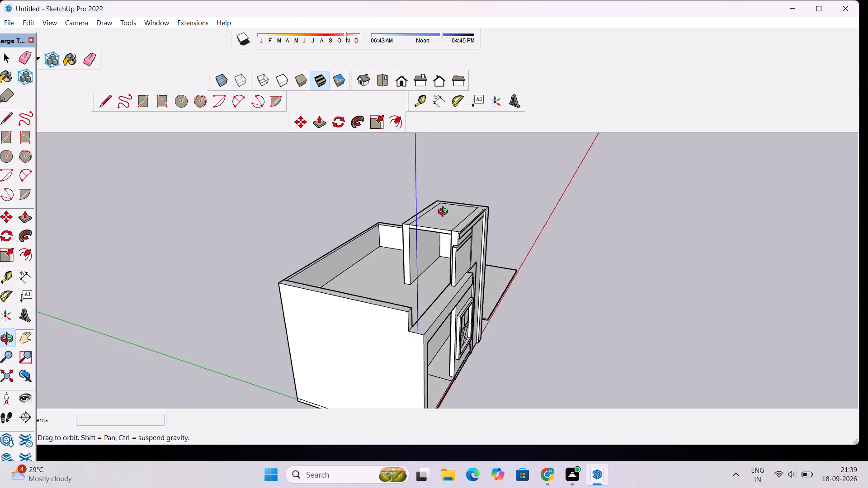
scroll(445, 213, "up", 3)
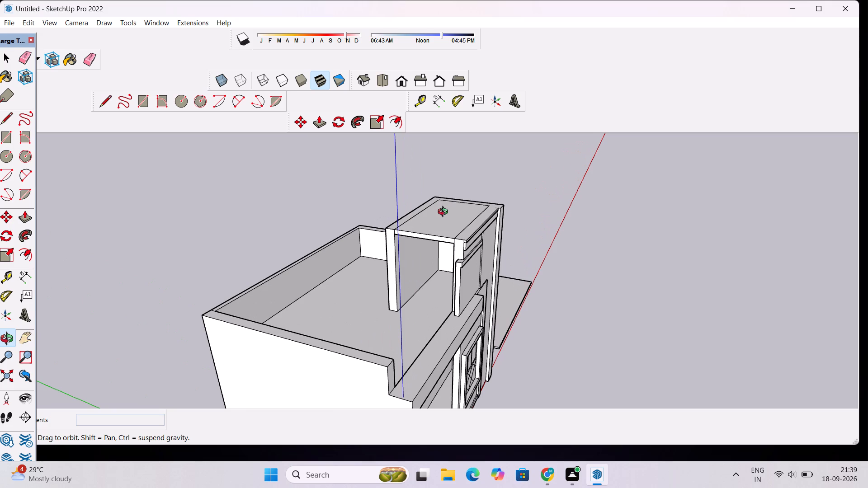
scroll(445, 213, "down", 3)
scroll(445, 252, "up", 3)
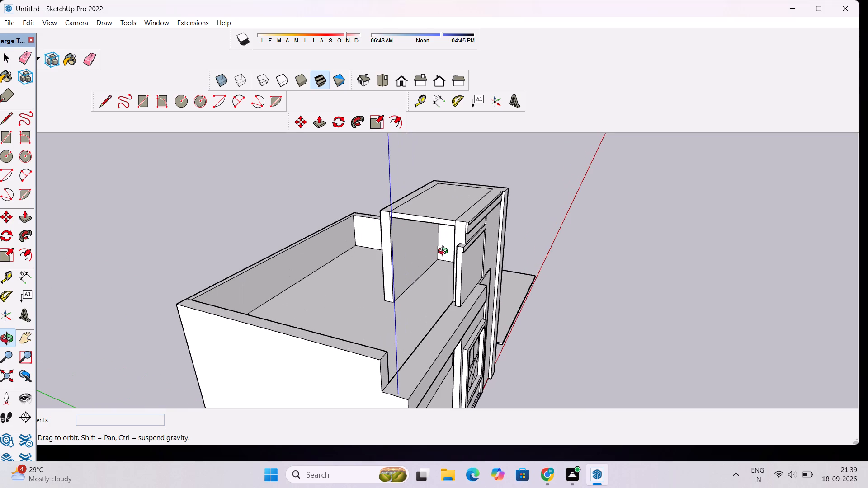
scroll(445, 252, "up", 1)
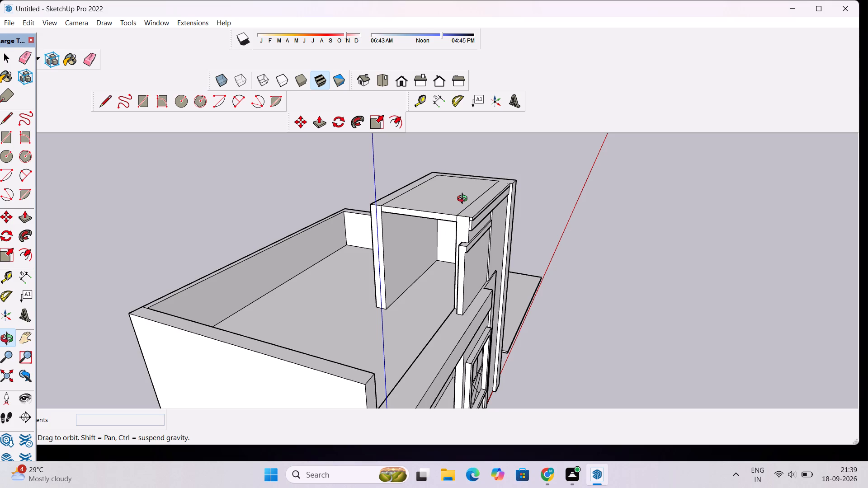
scroll(460, 220, "up", 3)
left_click_drag(477, 223, 451, 232)
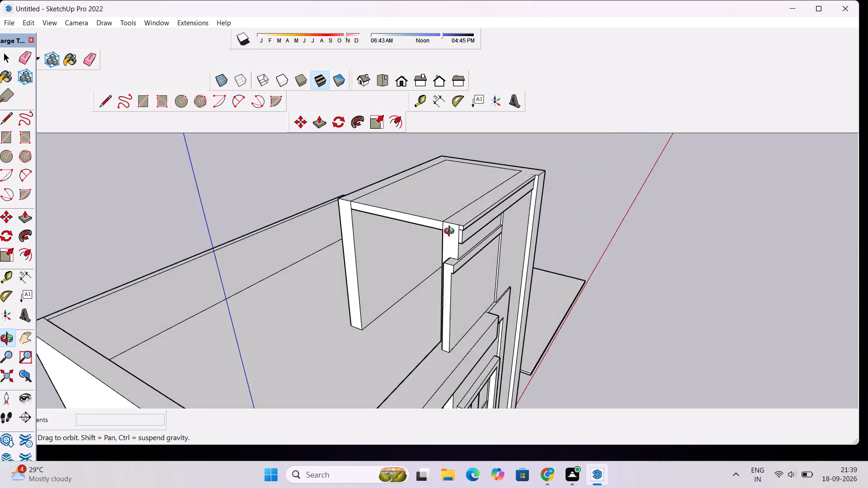
left_click_drag(451, 232, 435, 221)
scroll(426, 202, "down", 2)
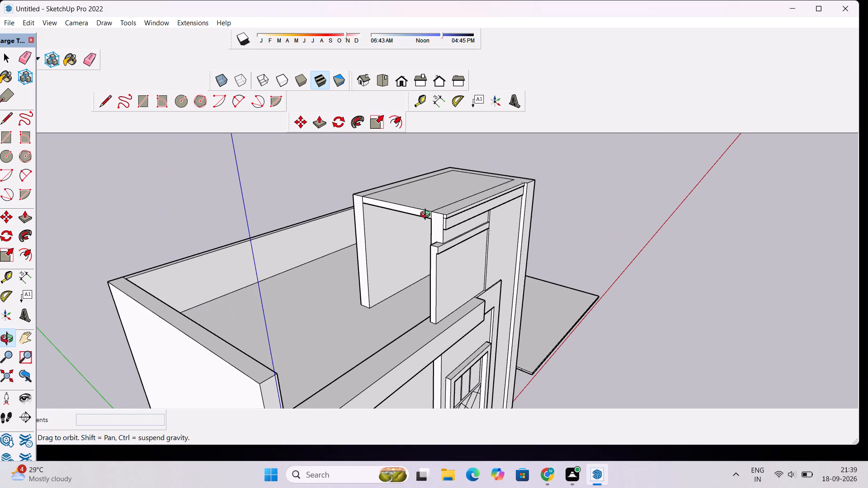
scroll(442, 166, "down", 2)
left_click_drag(442, 165, 445, 178)
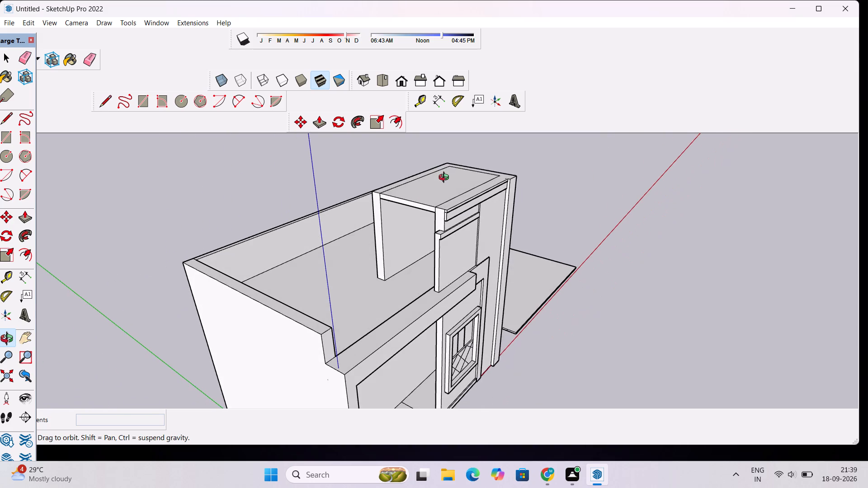
scroll(446, 178, "down", 2)
left_click_drag(446, 178, 446, 187)
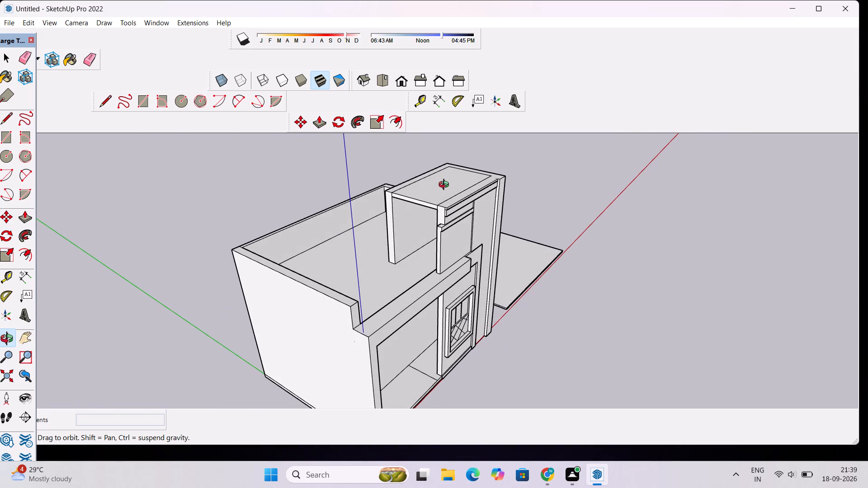
scroll(448, 181, "down", 1)
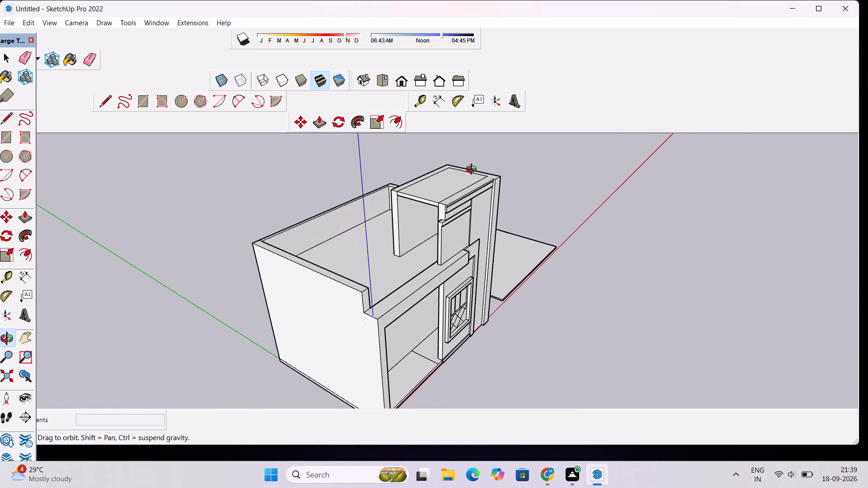
left_click(474, 169)
scroll(489, 156, "down", 5)
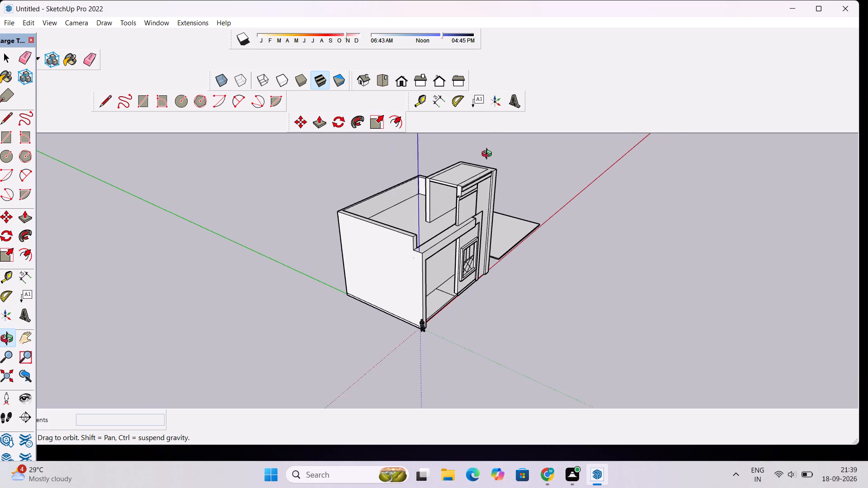
left_click_drag(491, 139, 431, 197)
scroll(434, 174, "down", 2)
left_click_drag(433, 188, 433, 201)
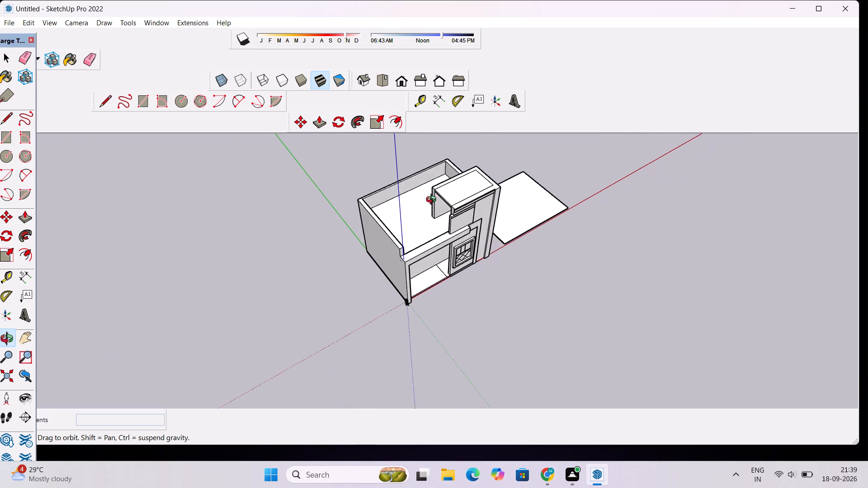
left_click_drag(433, 201, 435, 212)
scroll(437, 203, "down", 4)
left_click_drag(456, 188, 457, 197)
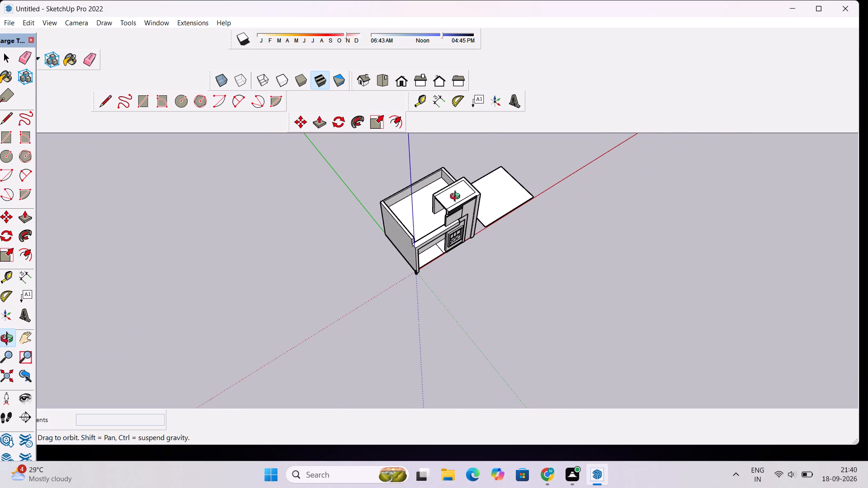
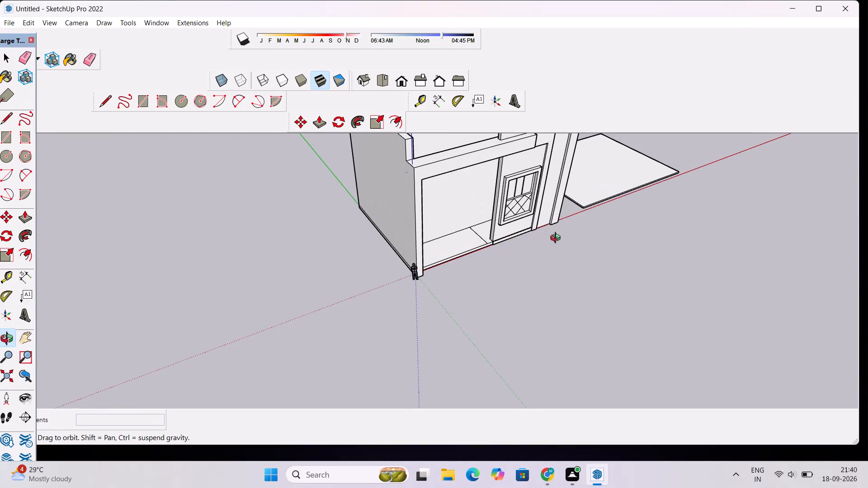
Examine the whole house from the front, both front corners and above, including the terrace parapet and upper block.
left_click_drag(557, 239, 543, 202)
scroll(543, 201, "up", 5)
left_click_drag(536, 211, 536, 216, "shift")
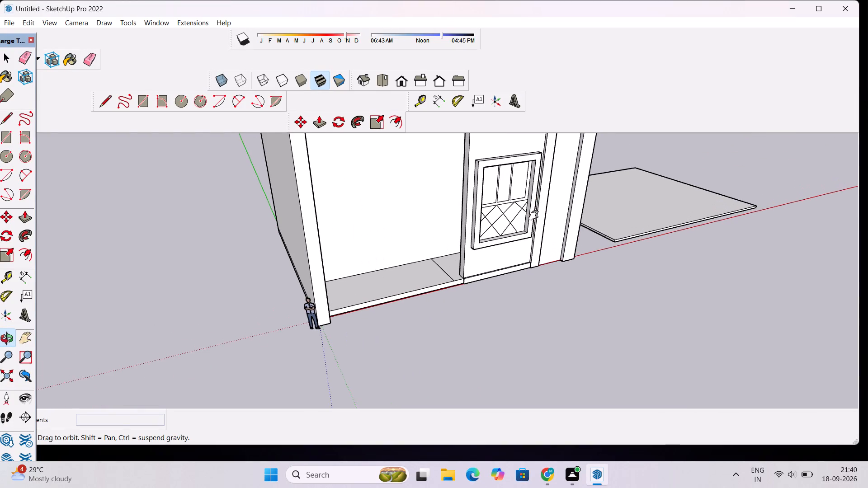
left_click_drag(536, 216, 535, 216, "shift")
scroll(535, 216, "up", 2)
left_click_drag(541, 213, 543, 244, "shift")
scroll(549, 231, "down", 5)
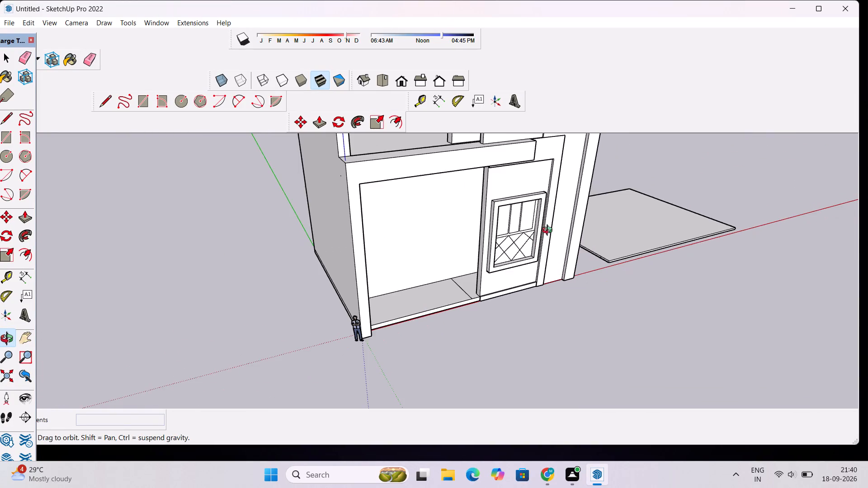
left_click_drag(563, 270, 541, 203)
scroll(510, 208, "up", 3)
scroll(511, 192, "down", 5)
left_click_drag(588, 186, 568, 200)
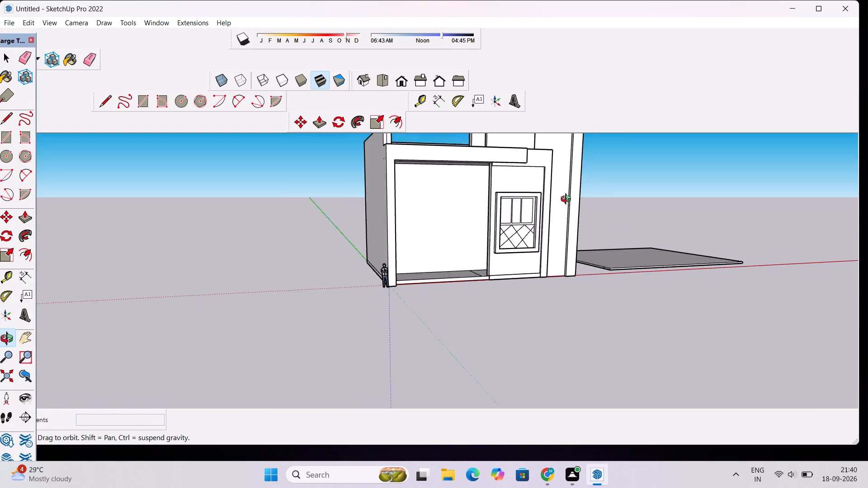
left_click_drag(568, 200, 477, 234)
left_click_drag(471, 214, 501, 250)
scroll(501, 250, "down", 4)
left_click_drag(448, 263, 615, 184)
left_click_drag(604, 197, 418, 205)
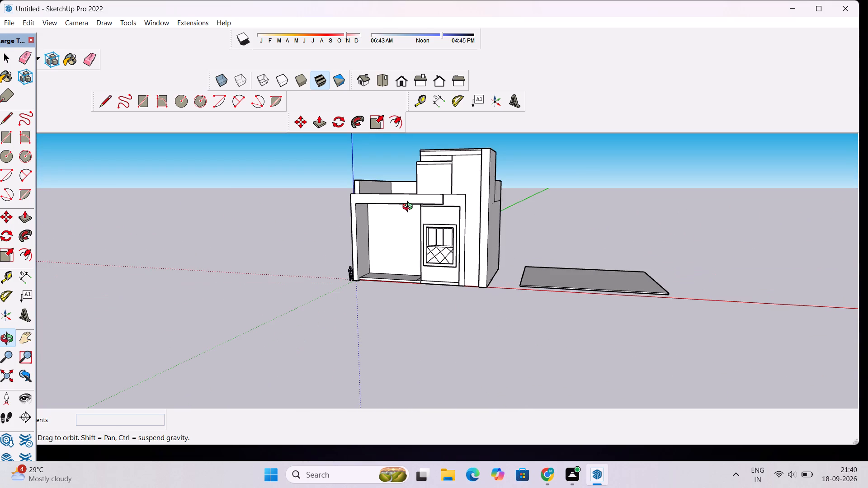
left_click_drag(410, 208, 432, 248, "shift")
scroll(433, 248, "up", 5)
left_click_drag(431, 245, 575, 316)
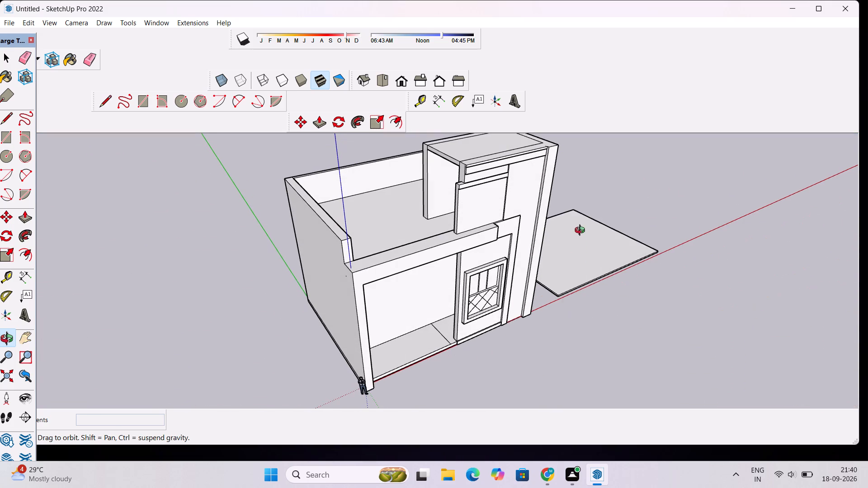
left_click_drag(582, 225, 581, 231, "shift")
left_click_drag(624, 251, 580, 247)
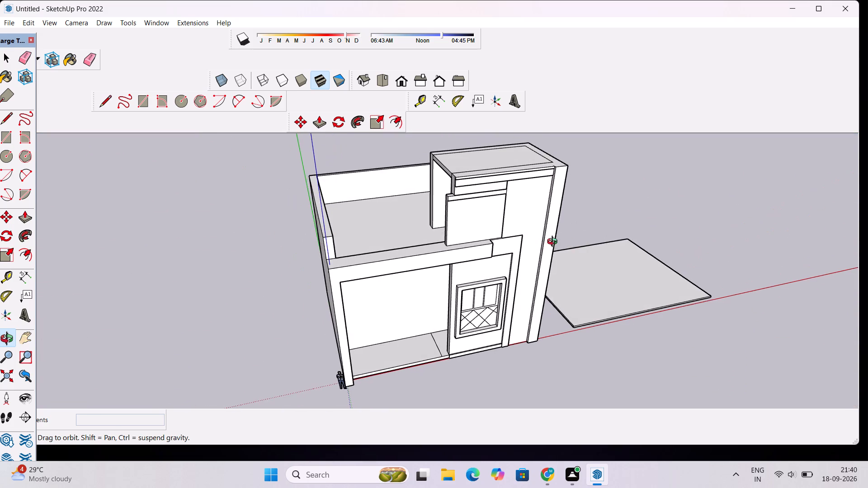
left_click_drag(595, 244, 508, 234)
scroll(506, 225, "down", 4)
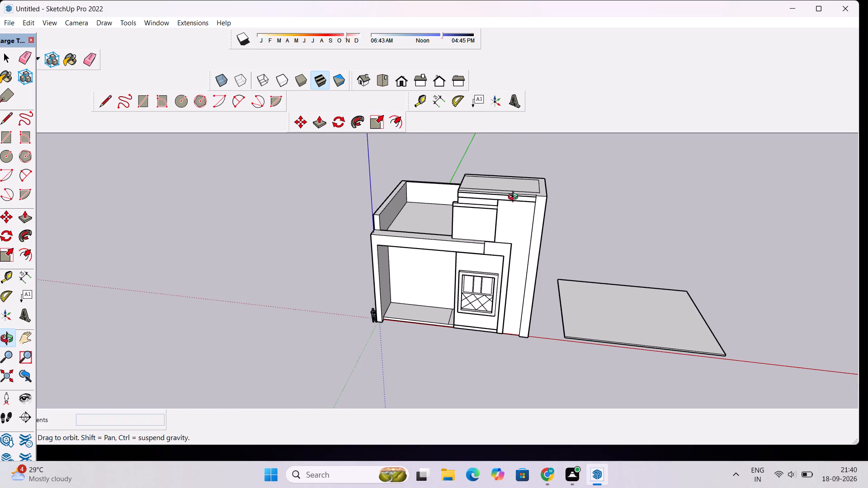
scroll(611, 112, "down", 3)
left_click_drag(456, 230, 538, 250)
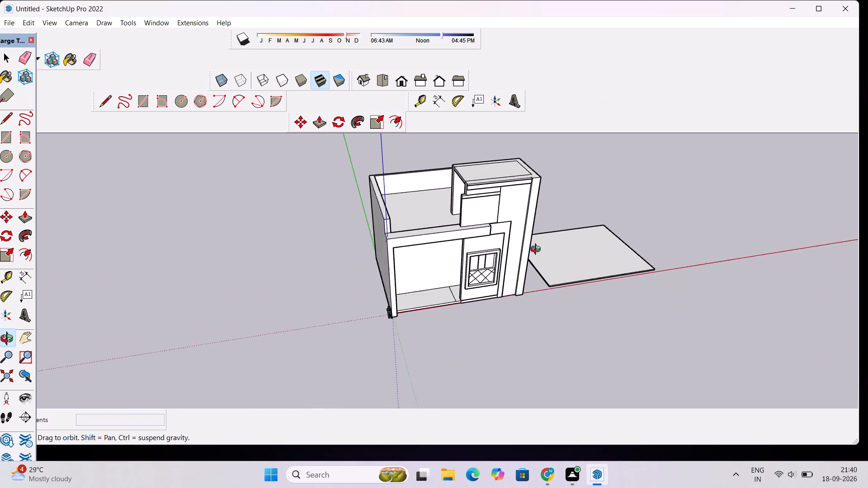
left_click_drag(538, 250, 449, 238)
scroll(447, 237, "up", 3)
left_click_drag(433, 262, 513, 255)
left_click_drag(509, 241, 533, 272, "shift")
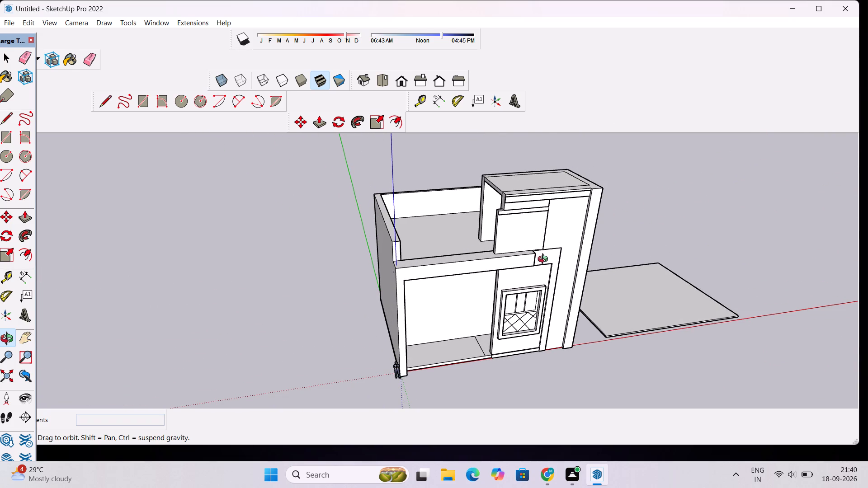
scroll(557, 266, "down", 2)
left_click_drag(573, 282, 448, 249)
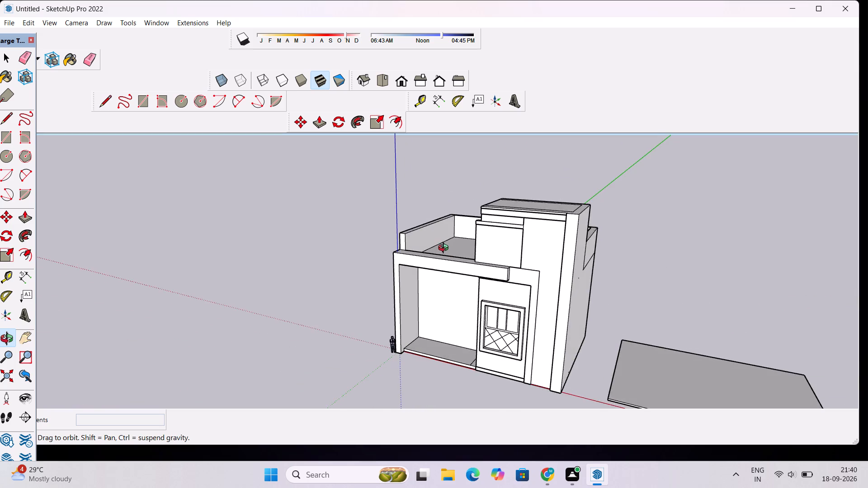
scroll(445, 249, "up", 3)
left_click_drag(462, 264, 594, 275)
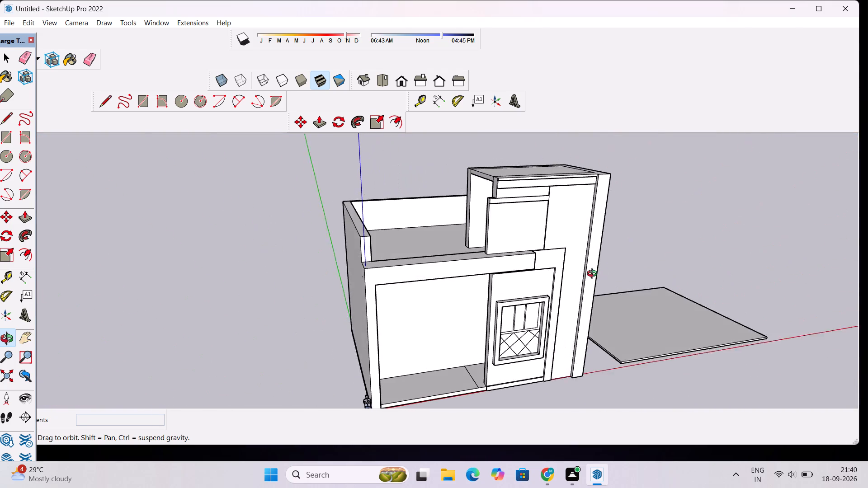
left_click_drag(594, 275, 585, 273)
scroll(529, 249, "down", 1)
left_click_drag(533, 232, 535, 289)
left_click(535, 289)
left_click_drag(520, 279, 523, 268, "shift")
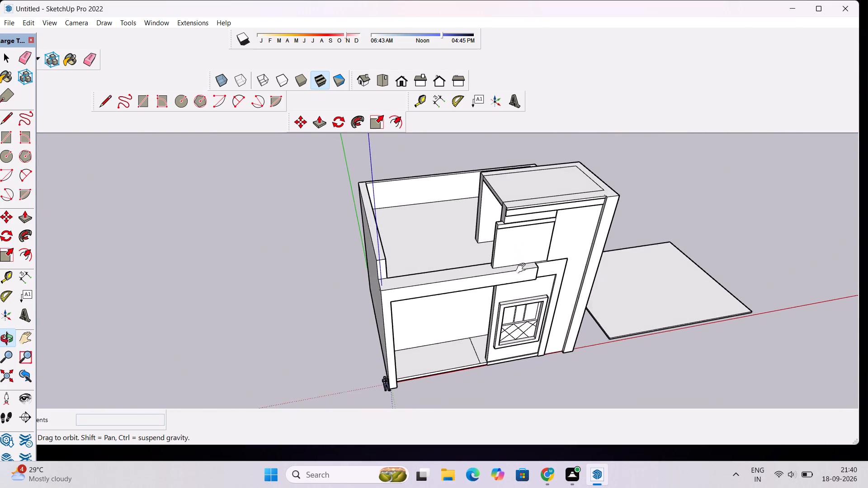
left_click_drag(523, 268, 523, 268, "shift")
scroll(526, 262, "down", 3)
left_click_drag(524, 261, 618, 236)
left_click(618, 236)
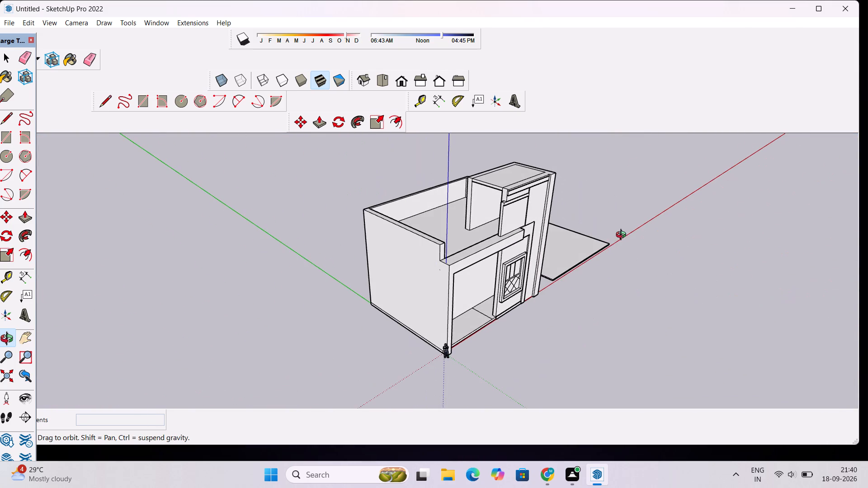
left_click_drag(658, 246, 573, 250)
left_click_drag(551, 247, 580, 250, "shift")
scroll(580, 250, "up", 2)
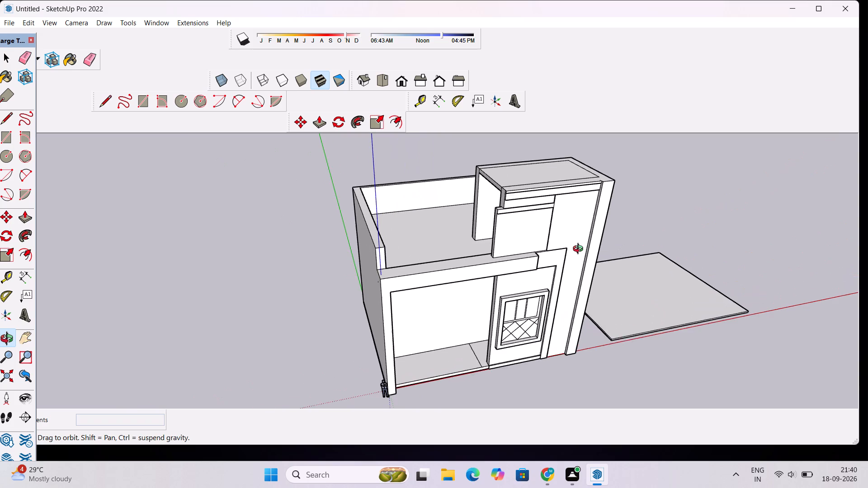
scroll(580, 250, "up", 1)
left_click_drag(599, 281, 572, 249)
scroll(569, 245, "down", 2)
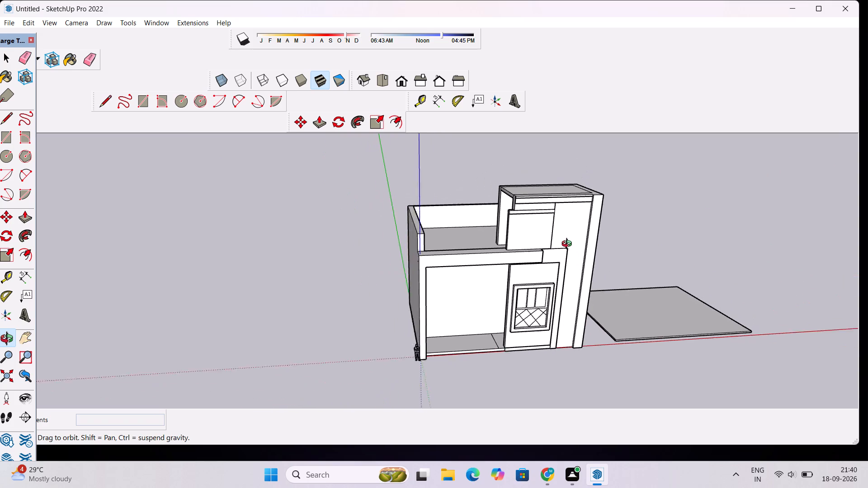
scroll(569, 245, "down", 2)
scroll(569, 245, "up", 4)
left_click_drag(481, 241, 505, 289)
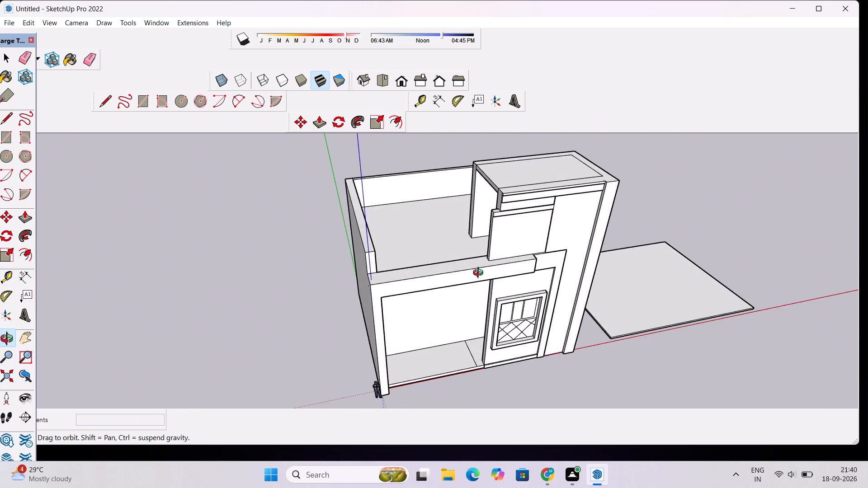
scroll(480, 274, "down", 4)
left_click_drag(478, 274, 495, 191)
scroll(532, 283, "up", 4)
left_click_drag(552, 257, 521, 265)
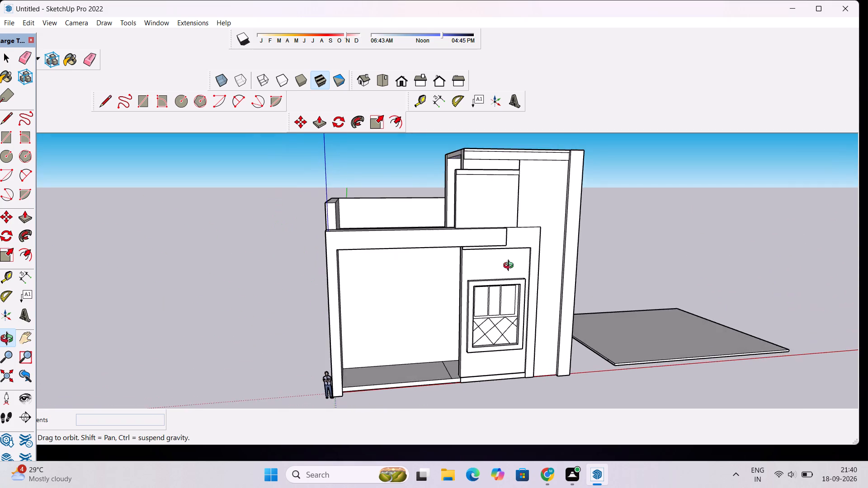
scroll(510, 267, "down", 3)
left_click_drag(518, 245, 528, 219, "shift")
left_click_drag(529, 219, 528, 289)
scroll(506, 198, "up", 4)
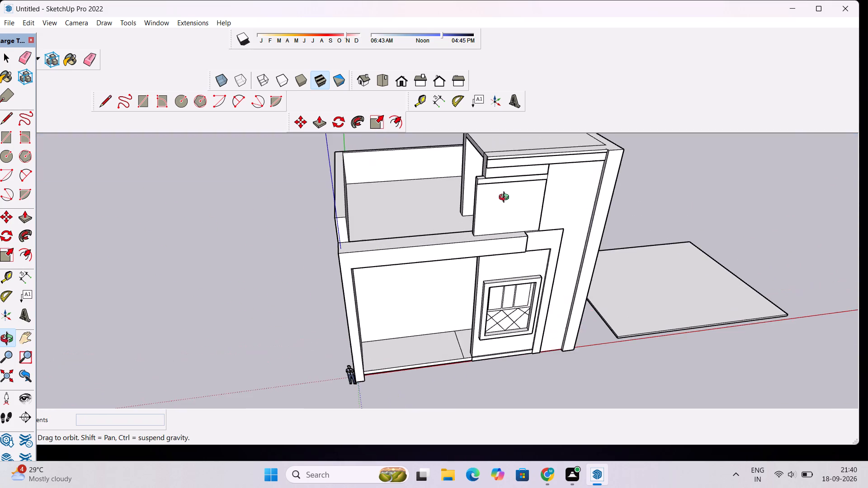
left_click_drag(576, 218, 475, 255)
scroll(472, 254, "up", 5)
left_click_drag(448, 282, 458, 282)
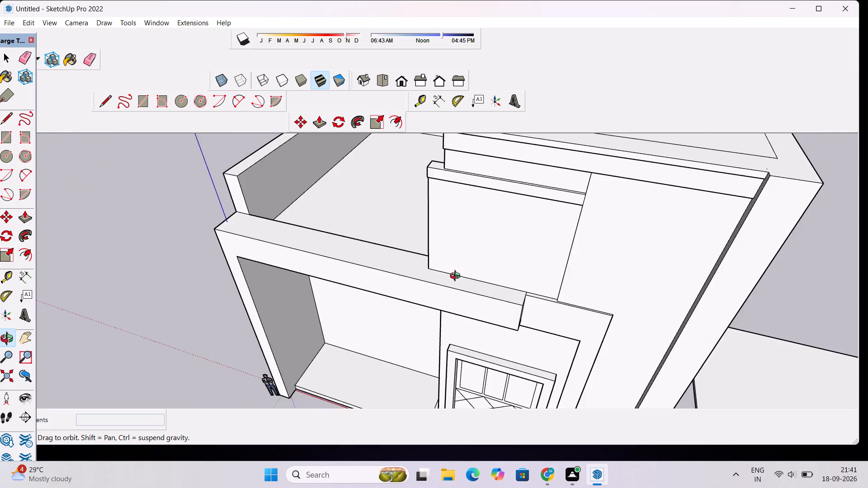
scroll(469, 253, "down", 5)
left_click_drag(446, 292, 523, 235)
scroll(511, 240, "down", 6)
left_click_drag(455, 282, 697, 177)
left_click_drag(520, 236, 470, 317)
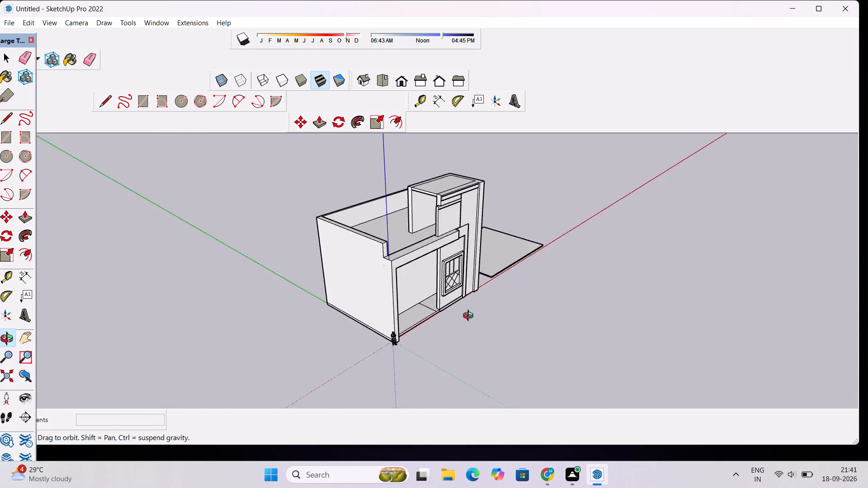
left_click_drag(470, 317, 436, 316)
left_click_drag(519, 272, 491, 273)
scroll(492, 269, "down", 2)
left_click_drag(509, 250, 600, 258, "shift")
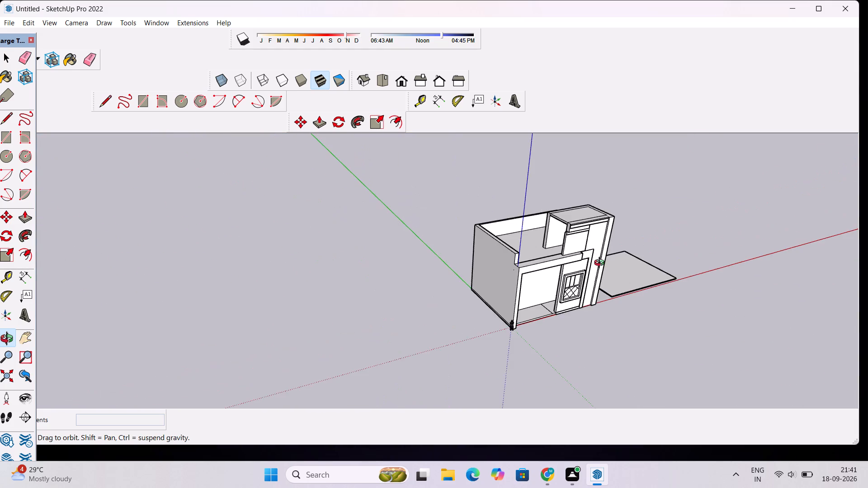
scroll(597, 263, "up", 3)
left_click_drag(608, 264, 509, 292)
scroll(447, 282, "up", 3)
left_click_drag(476, 319, 546, 323)
left_click_drag(510, 294, 528, 280)
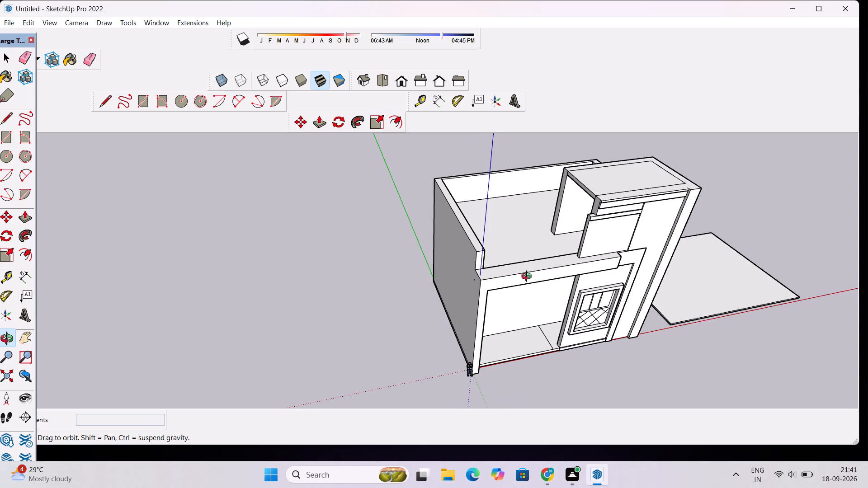
Pull the front end face of the terrace's side parapet forward over the front beam by about 2' 6".
left_click_drag(590, 277, 533, 289)
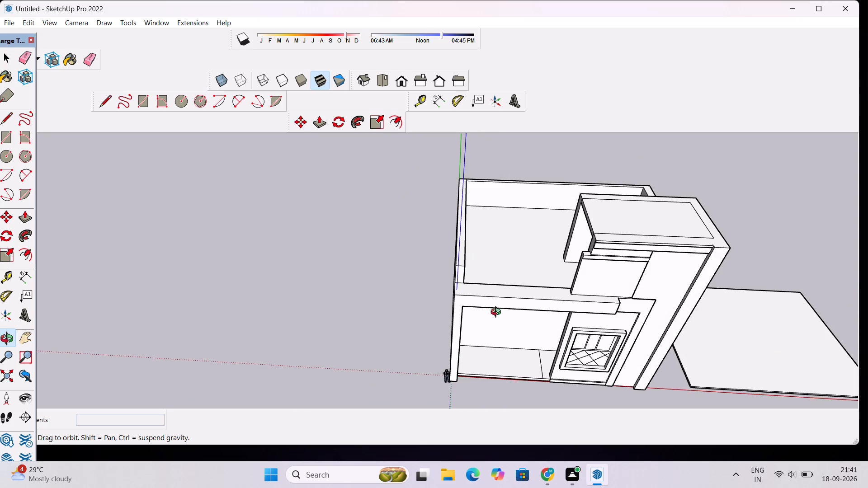
left_click_drag(497, 317, 515, 230)
scroll(485, 263, "up", 7)
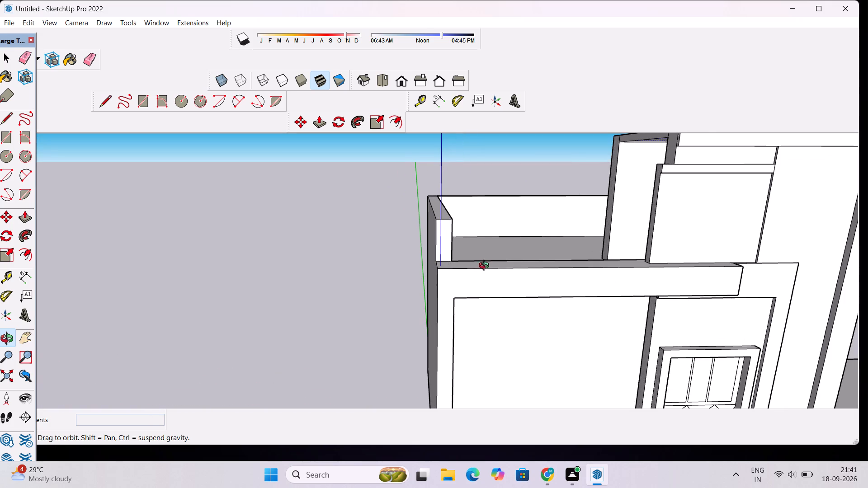
left_click_drag(486, 268, 488, 337)
scroll(476, 318, "up", 3)
left_click_drag(475, 312, 478, 339)
scroll(460, 321, "up", 1)
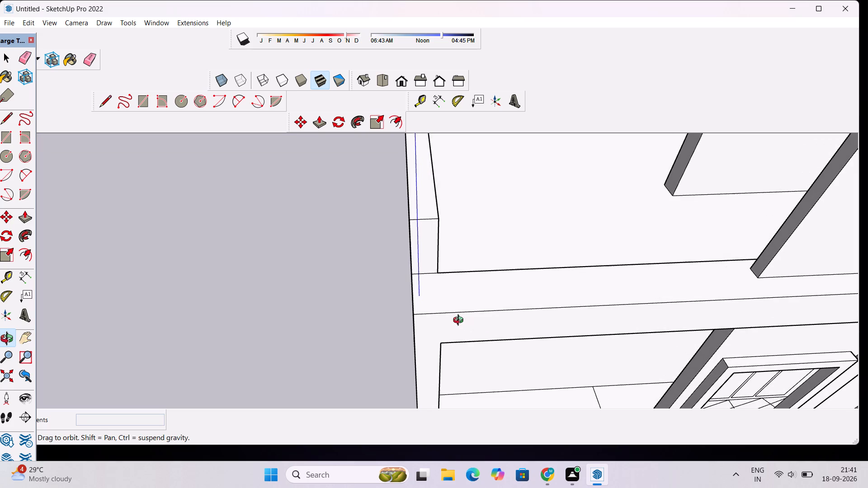
key("p")
left_click(422, 250)
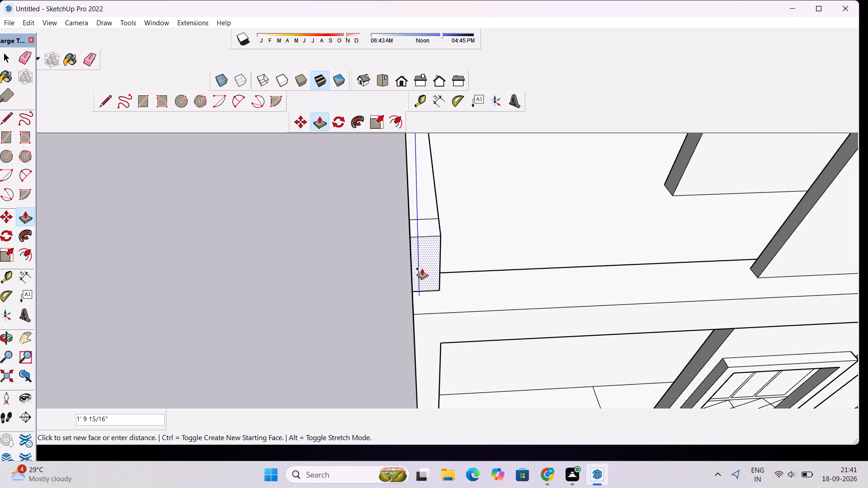
left_click(422, 274)
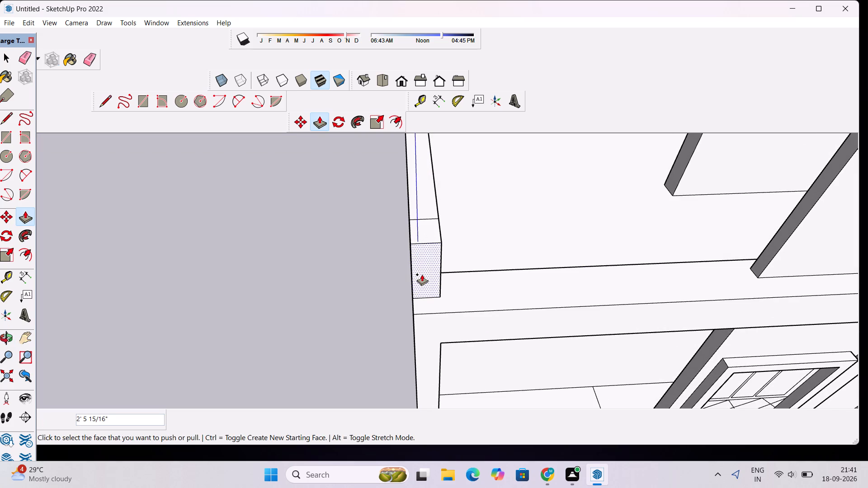
Erase the leftover seam edges on the inner, top and outer faces of the extended side parapet.
key("o")
left_click_drag(547, 312, 420, 321)
left_click_drag(418, 308, 432, 352, "shift")
scroll(417, 303, "up", 4)
left_click_drag(417, 302, 428, 333, "shift")
key("e")
left_click_drag(435, 297, 429, 305)
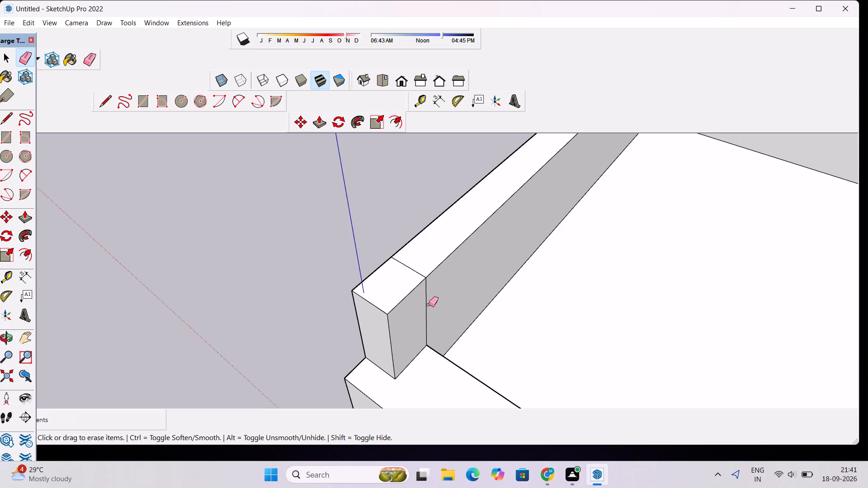
left_click_drag(429, 305, 425, 313)
left_click_drag(420, 267, 419, 275)
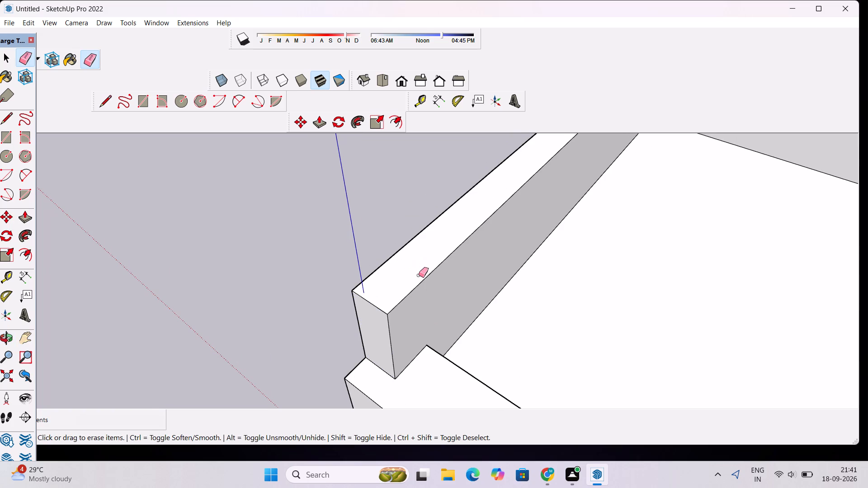
key("o")
left_click_drag(391, 298, 657, 298)
key("e")
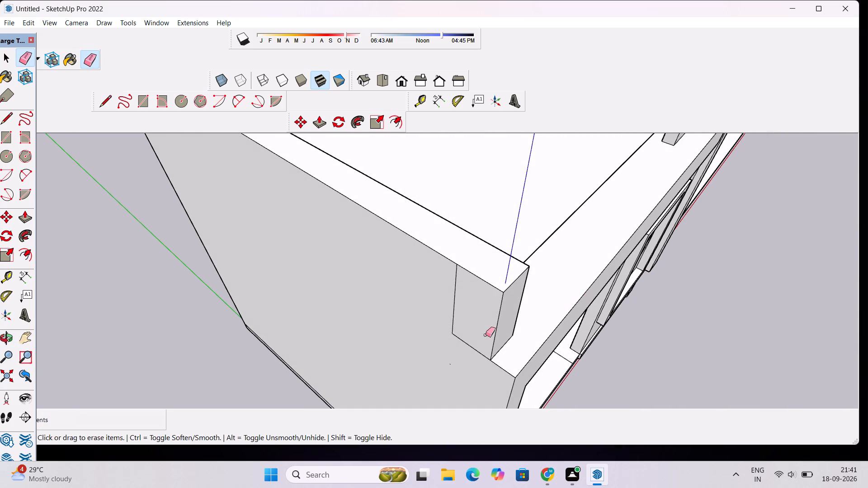
scroll(458, 336, "up", 1)
left_click_drag(451, 287, 464, 346)
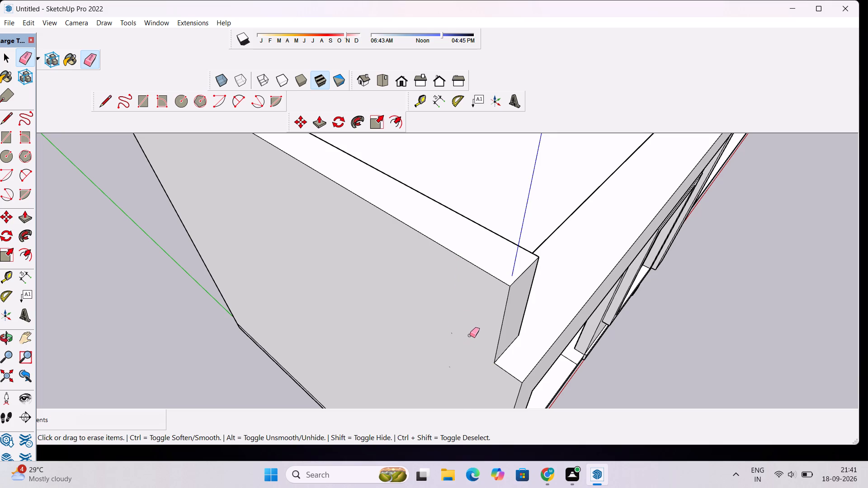
Examine the extended parapet end and its junction with the front beam from the front, above and the outer side.
key("o")
left_click_drag(546, 358, 541, 359)
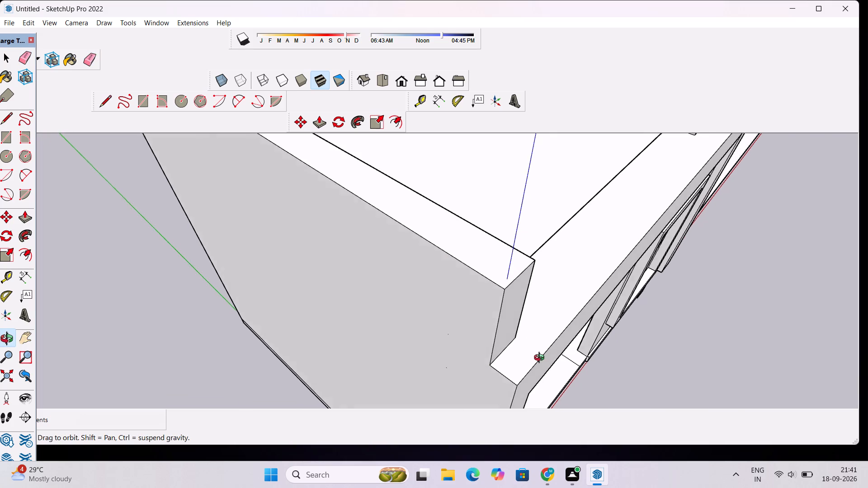
left_click_drag(541, 359, 472, 339)
left_click_drag(548, 343, 501, 349)
scroll(496, 333, "down", 1)
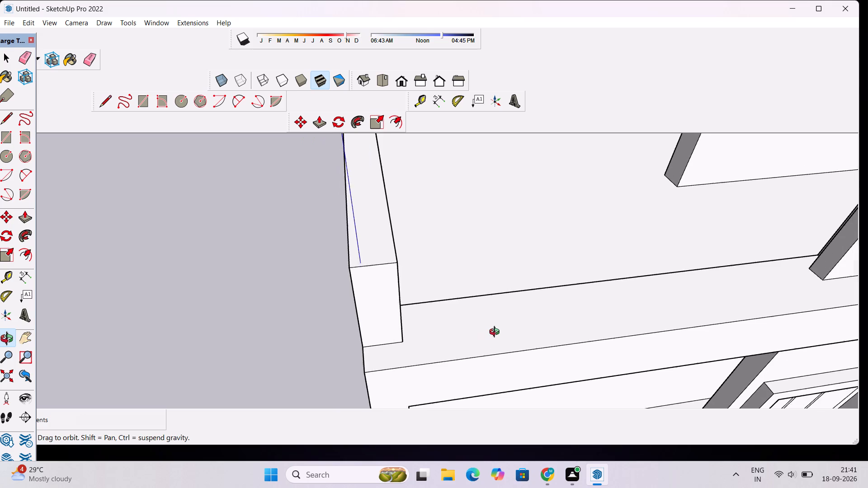
scroll(496, 333, "down", 1)
left_click_drag(570, 337, 522, 334)
left_click_drag(545, 336, 458, 330, "shift")
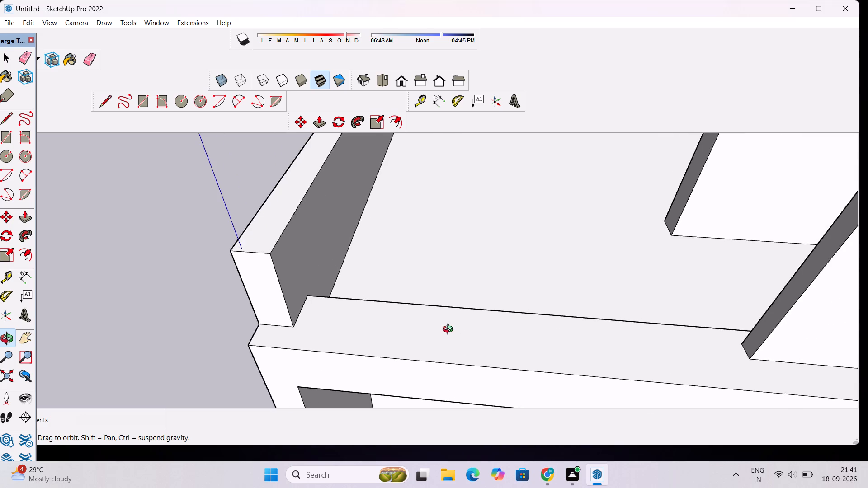
scroll(450, 330, "down", 5)
left_click_drag(505, 338, 514, 444)
scroll(340, 312, "up", 3)
left_click_drag(419, 313, 718, 301)
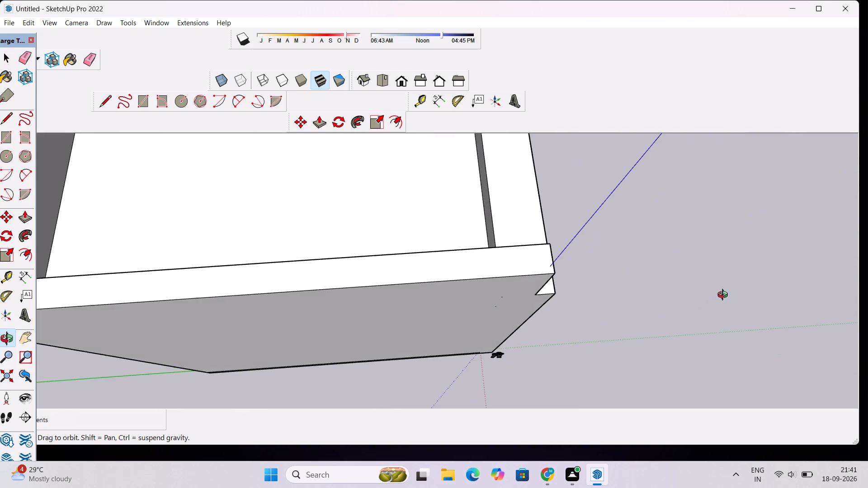
Examine the whole house from above, behind and both front corners, including the terrace parapets and upper block.
scroll(725, 295, "down", 5)
left_click_drag(777, 292, 403, 255)
scroll(391, 257, "down", 5)
left_click_drag(363, 317, 470, 306)
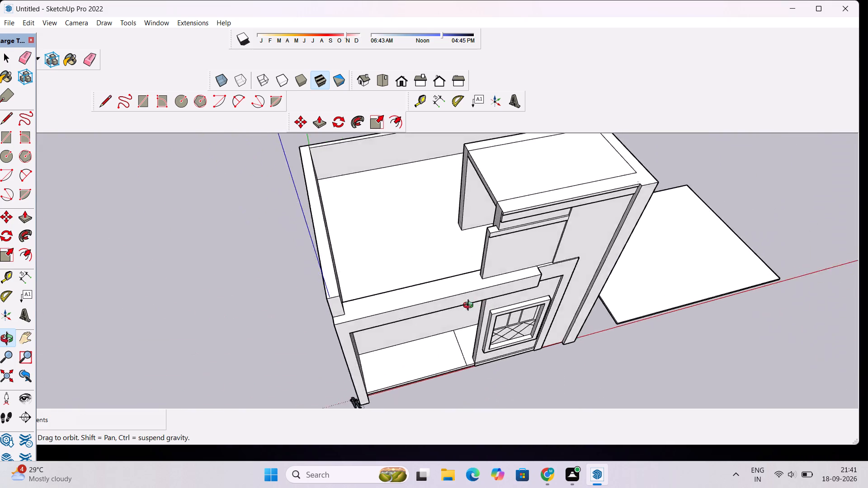
left_click_drag(470, 306, 425, 272)
left_click_drag(432, 224, 437, 257)
left_click_drag(437, 257, 452, 311, "shift")
scroll(452, 311, "down", 4)
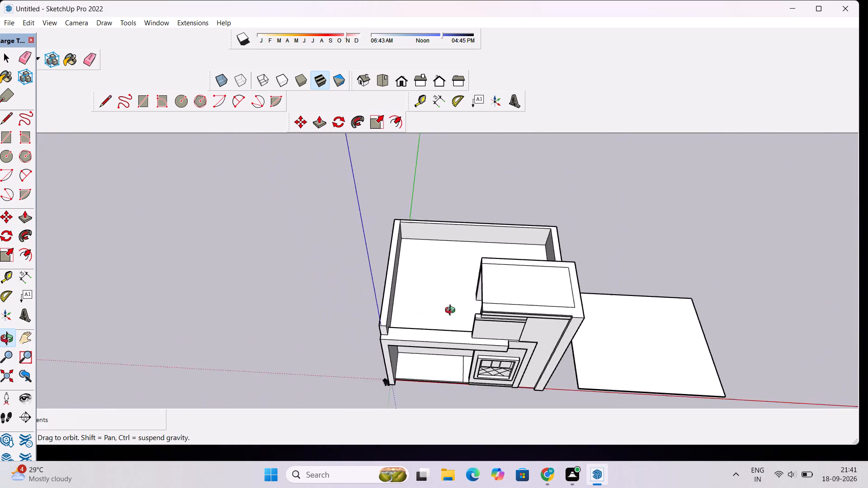
scroll(452, 311, "down", 1)
left_click_drag(330, 315, 704, 295)
left_click_drag(712, 291, 728, 284)
scroll(458, 203, "up", 4)
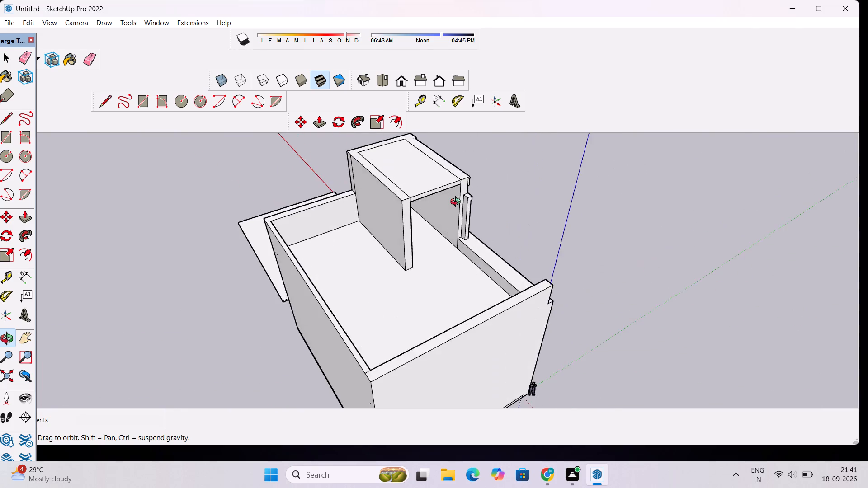
scroll(458, 203, "up", 6)
left_click_drag(682, 253, 450, 263)
scroll(439, 259, "down", 4)
left_click_drag(446, 254, 512, 329, "shift")
scroll(511, 323, "down", 4)
left_click_drag(599, 320, 566, 321)
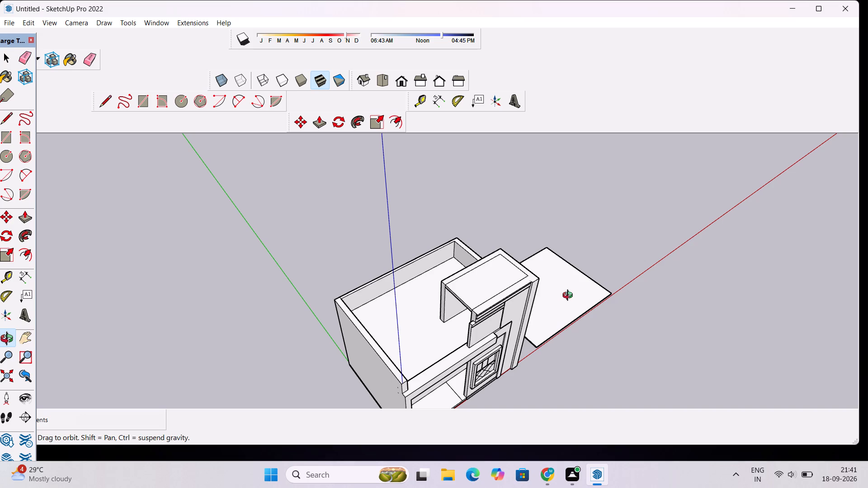
left_click_drag(607, 349, 530, 281)
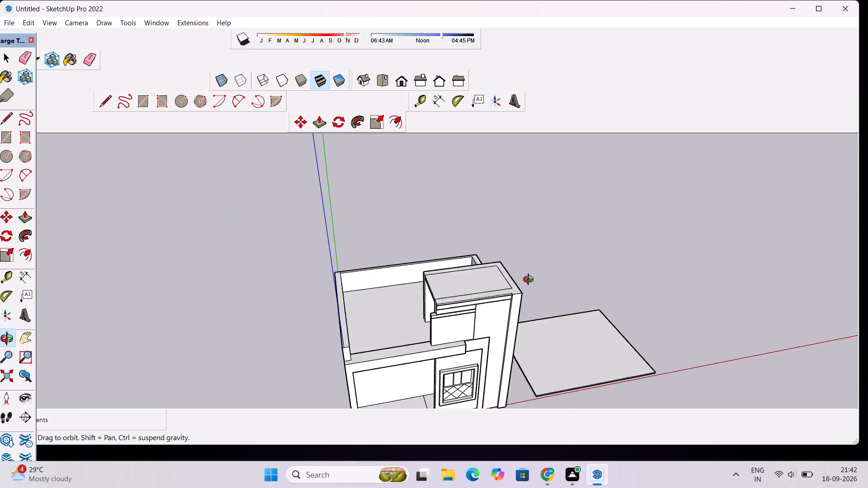
left_click_drag(530, 281, 530, 275)
Stretch the application window's height down to the taskbar to enlarge the drawing area.
left_click_drag(642, 446, 568, 400)
left_click_drag(533, 343, 542, 396)
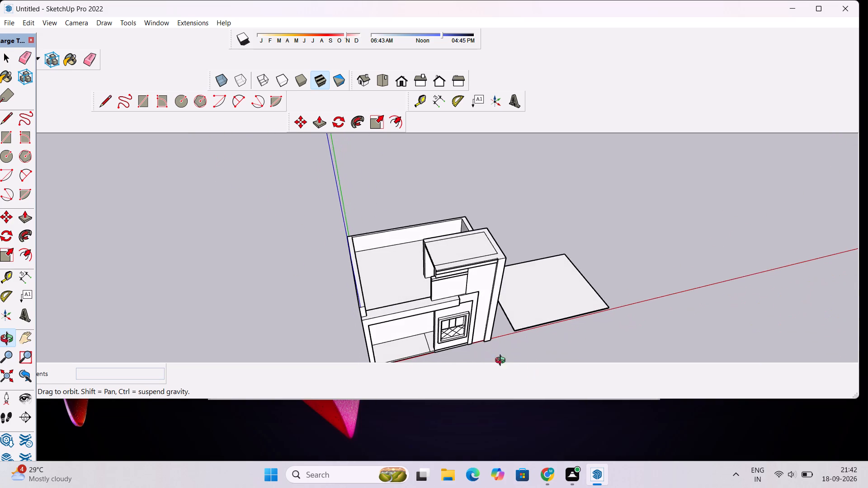
scroll(481, 352, "up", 4)
left_click_drag(483, 393, 486, 406)
left_click_drag(502, 399, 505, 443)
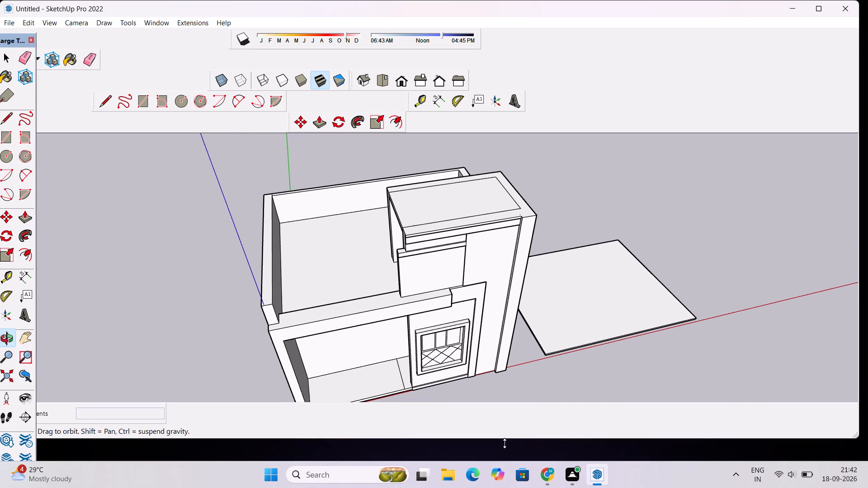
left_click_drag(505, 443, 508, 460)
Examine the front facade at eye level and from slightly above, including the beam, ground-floor recess and window wall.
scroll(503, 357, "down", 3)
left_click_drag(509, 374, 486, 324)
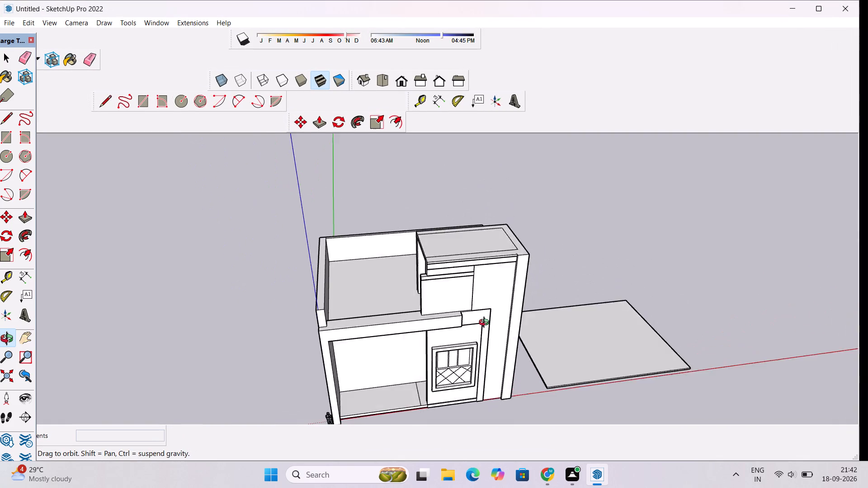
left_click_drag(486, 324, 480, 306)
scroll(484, 299, "down", 3)
left_click_drag(494, 339, 449, 279)
scroll(434, 283, "up", 3)
left_click_drag(427, 314, 440, 315, "shift")
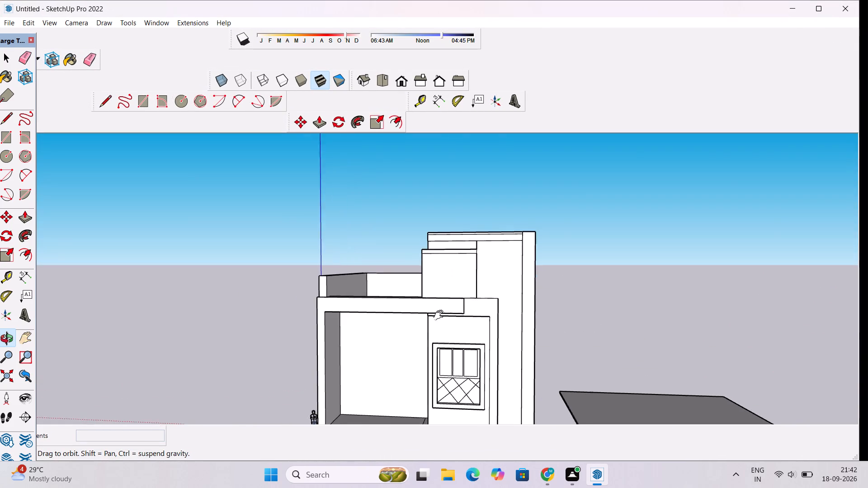
left_click_drag(440, 315, 506, 285, "shift")
scroll(509, 286, "down", 2)
left_click_drag(510, 301, 519, 333)
scroll(518, 330, "up", 3)
left_click_drag(483, 330, 533, 346)
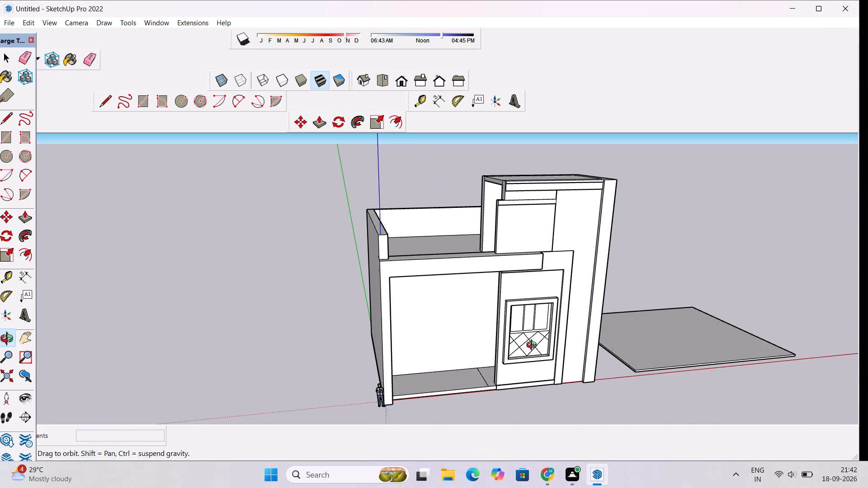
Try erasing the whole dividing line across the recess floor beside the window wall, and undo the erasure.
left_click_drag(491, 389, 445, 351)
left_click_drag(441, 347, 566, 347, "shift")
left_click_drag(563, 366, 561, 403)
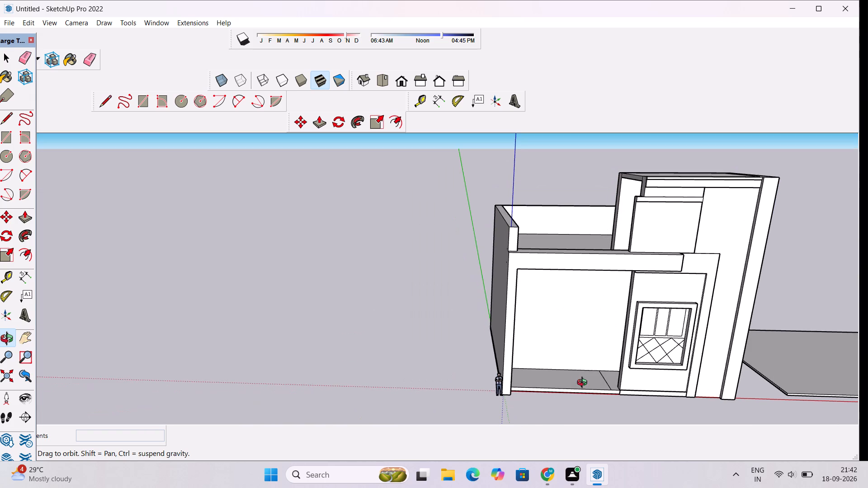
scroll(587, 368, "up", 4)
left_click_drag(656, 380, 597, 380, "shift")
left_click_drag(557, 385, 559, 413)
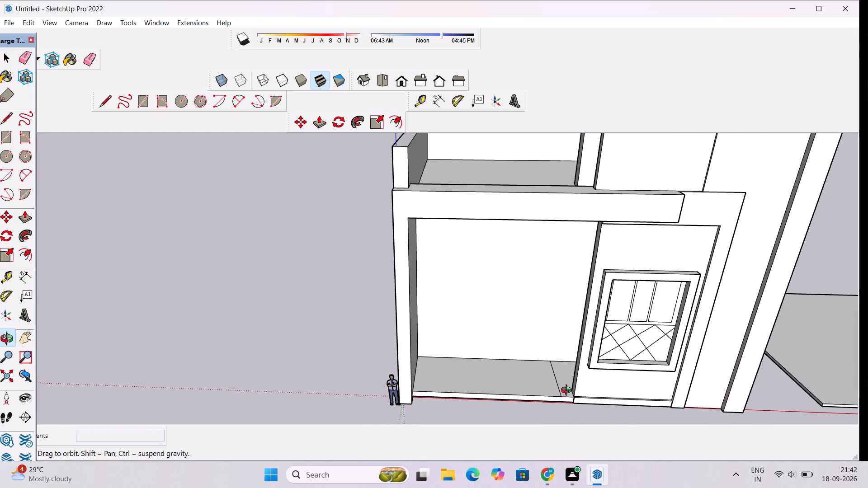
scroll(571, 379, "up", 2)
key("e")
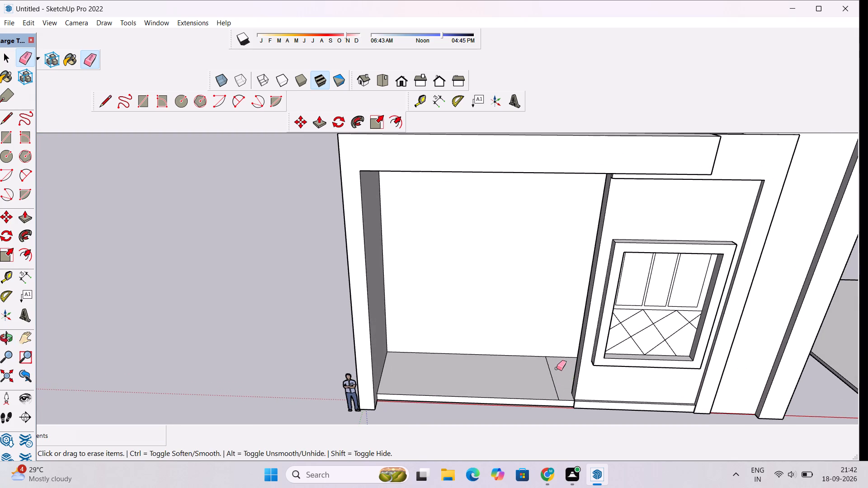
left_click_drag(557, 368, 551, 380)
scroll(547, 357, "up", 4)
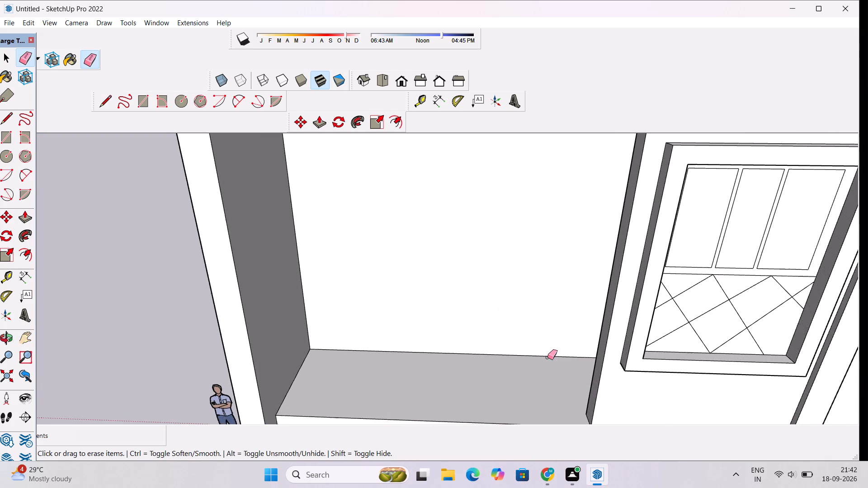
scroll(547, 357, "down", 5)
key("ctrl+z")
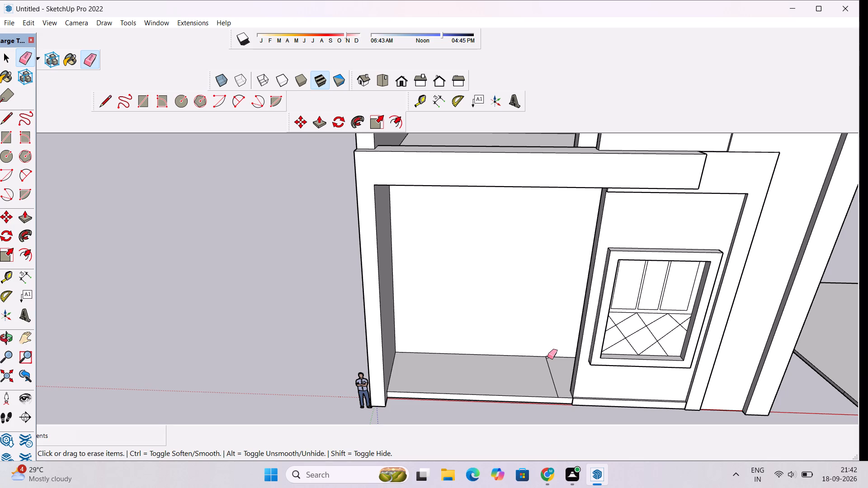
Draw a line about 2' long on the recess floor from the window wall's inner bottom corner to the dividing floor line.
key("o")
left_click_drag(565, 387, 575, 336)
left_click_drag(575, 365, 577, 392)
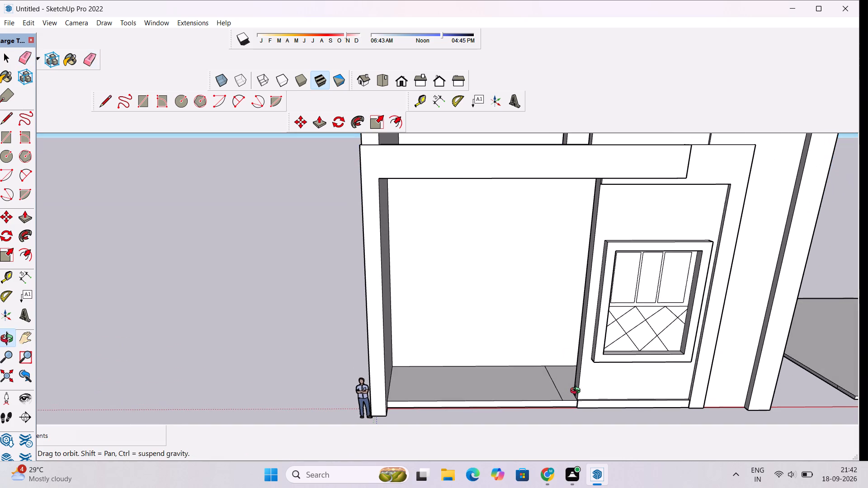
left_click_drag(577, 392, 569, 368)
scroll(569, 367, "up", 3)
left_click_drag(566, 361, 635, 366)
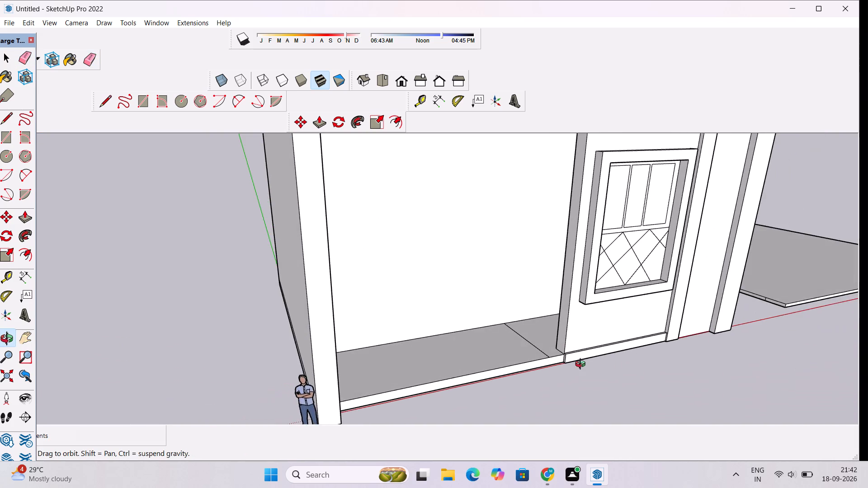
scroll(581, 360, "up", 6)
left_click_drag(570, 351, 593, 403)
scroll(546, 341, "up", 4)
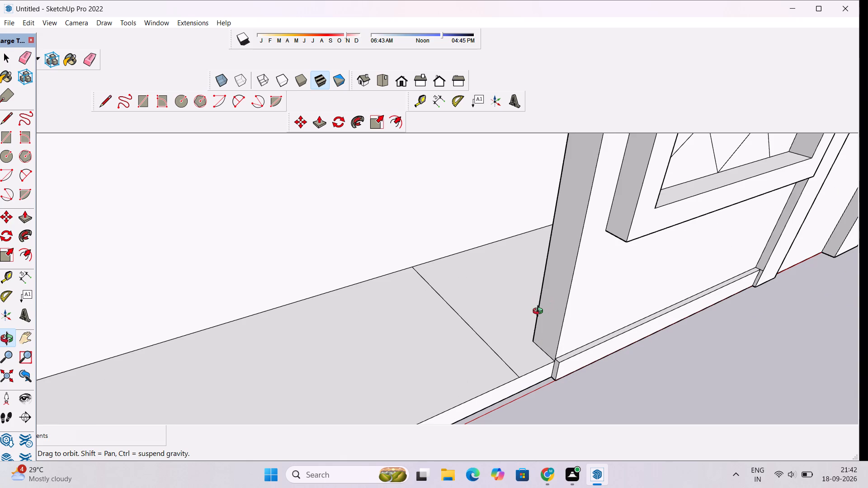
key("l")
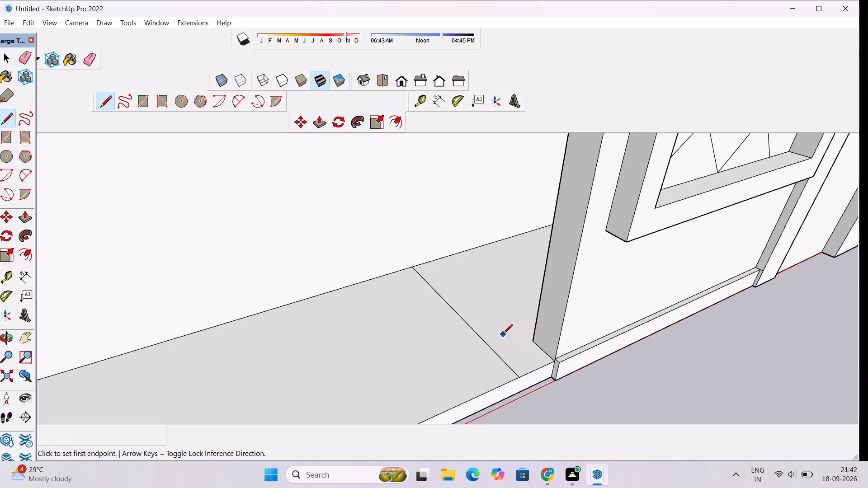
scroll(498, 339, "up", 3)
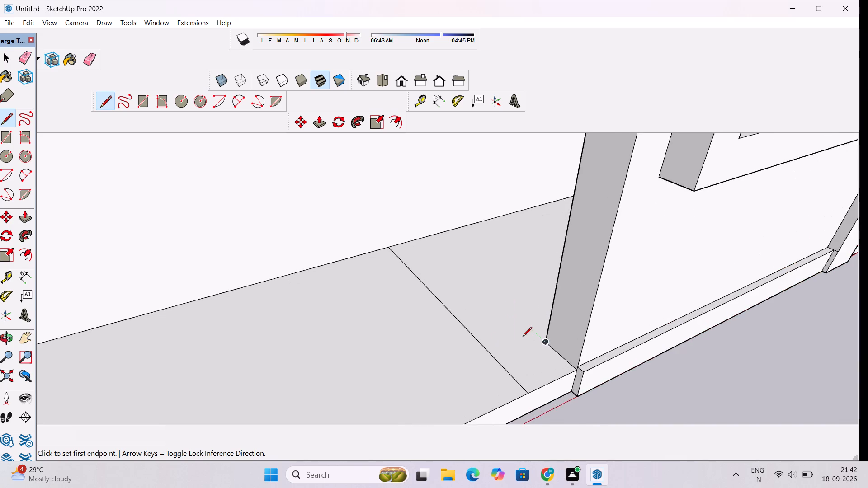
scroll(523, 337, "up", 3)
left_click(553, 345)
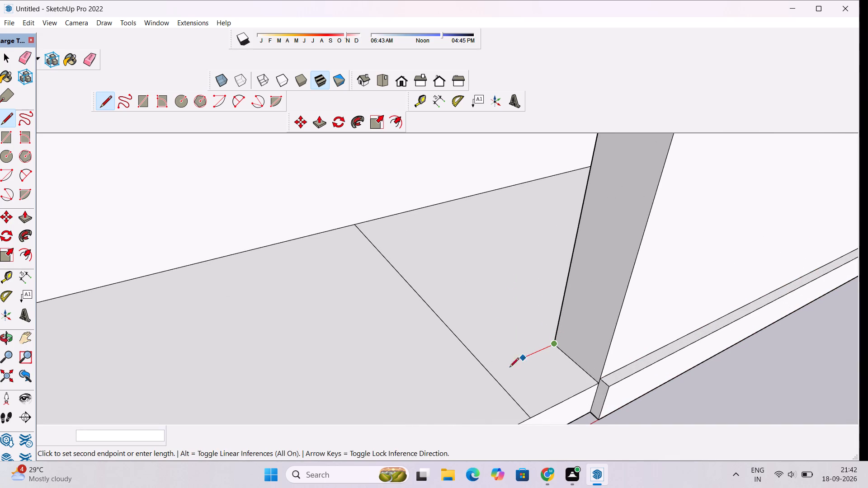
left_click(491, 372)
key("space")
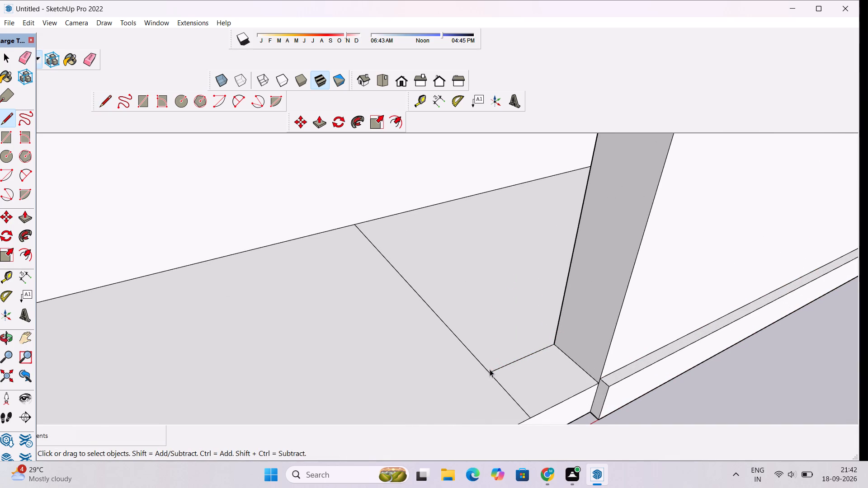
Erase the rear part of the dividing floor line, keeping the small rectangle in front of the new line.
key("e")
left_click_drag(495, 319, 474, 361)
scroll(432, 329, "down", 5)
scroll(475, 333, "down", 2)
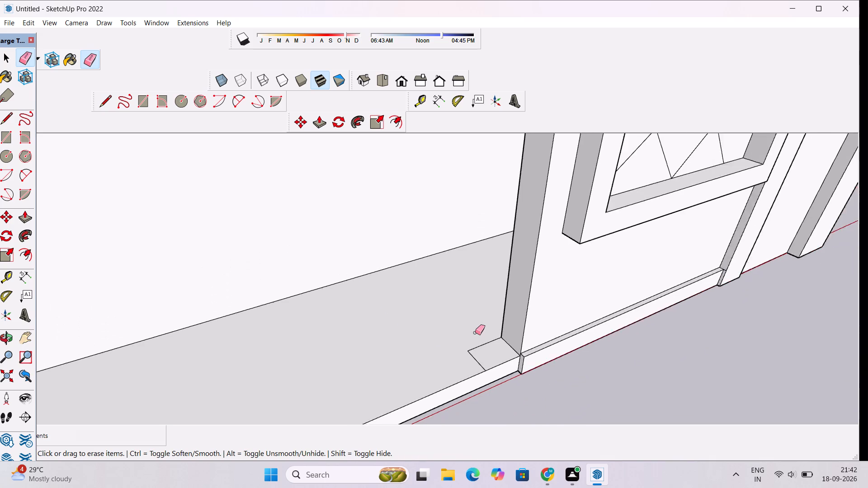
scroll(475, 333, "down", 1)
Push/Pull the window wall's end face 2' into the recess, up to the edge of the small floor rectangle.
key("p")
left_click_drag(551, 372, 510, 374)
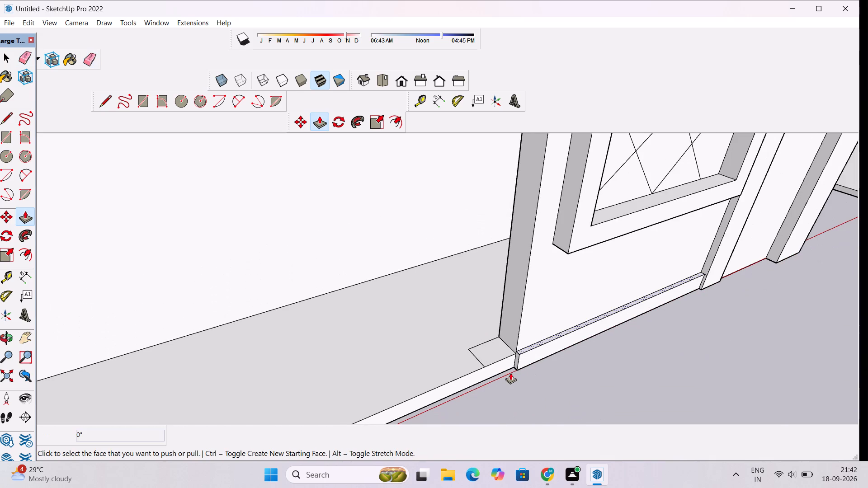
left_click(512, 327)
left_click(488, 365)
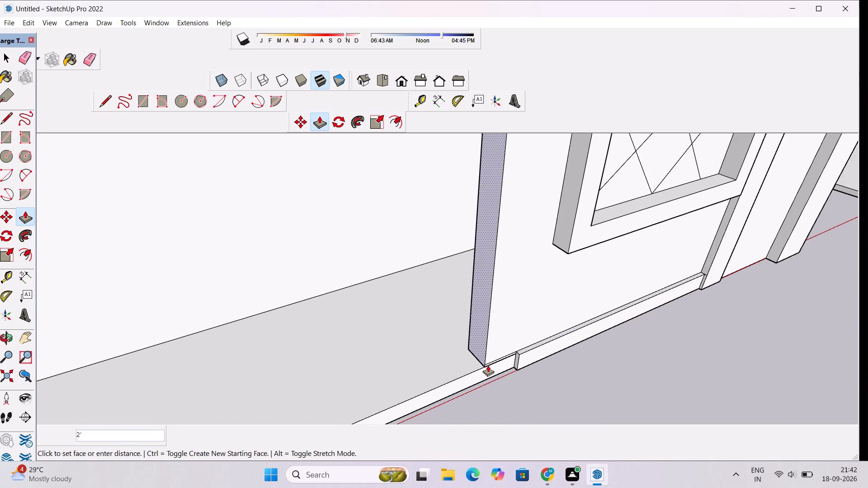
Erase the seam edge at the bottom of the extended window wall, just above the floor slab's front edge.
key("o")
left_click_drag(520, 406, 491, 354)
scroll(486, 347, "up", 4)
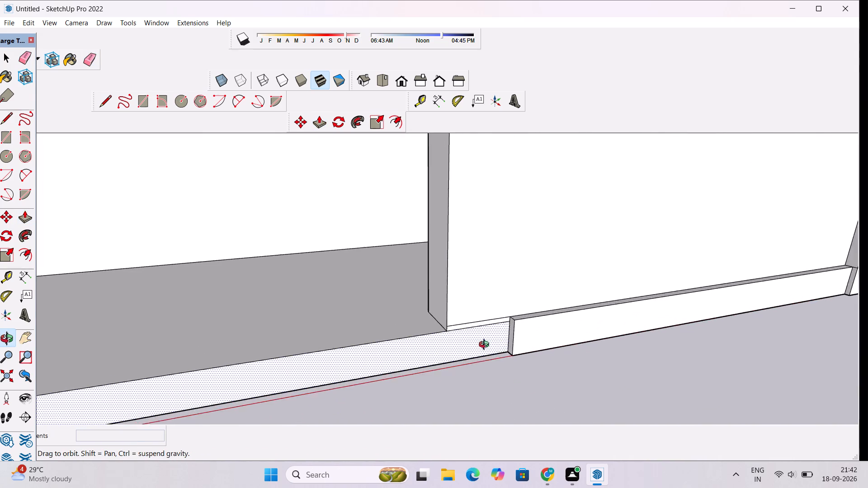
scroll(486, 346, "up", 5)
left_click_drag(498, 337, 491, 358)
left_click_drag(490, 386, 480, 371)
left_click_drag(472, 337, 477, 373)
scroll(477, 373, "up", 3)
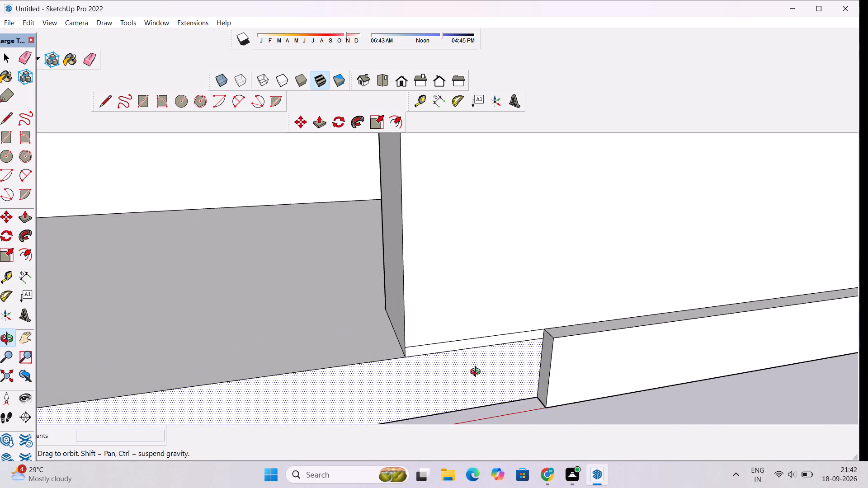
scroll(477, 373, "up", 1)
key("e")
left_click_drag(467, 323, 468, 335)
scroll(468, 335, "down", 10)
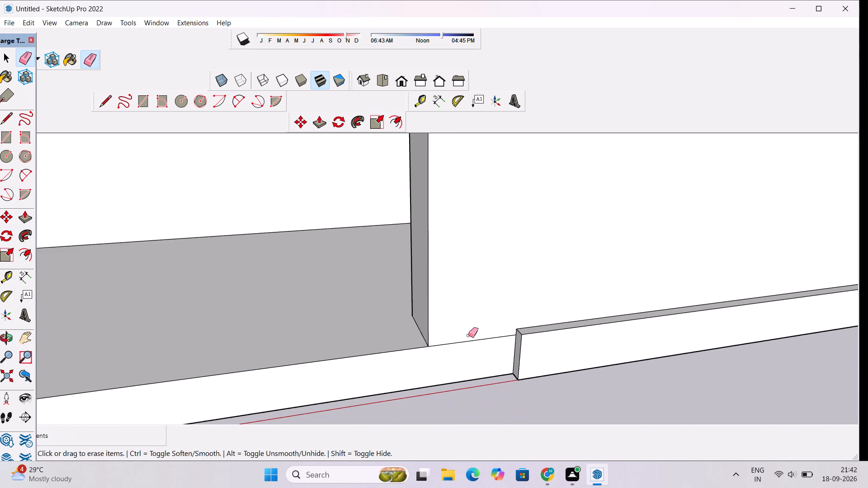
scroll(468, 335, "down", 2)
Erase the seam edge at the top of the extended window wall, beneath the front beam.
key("o")
left_click_drag(524, 359, 479, 350)
scroll(475, 343, "down", 5)
left_click_drag(475, 336, 493, 404)
scroll(495, 384, "down", 6)
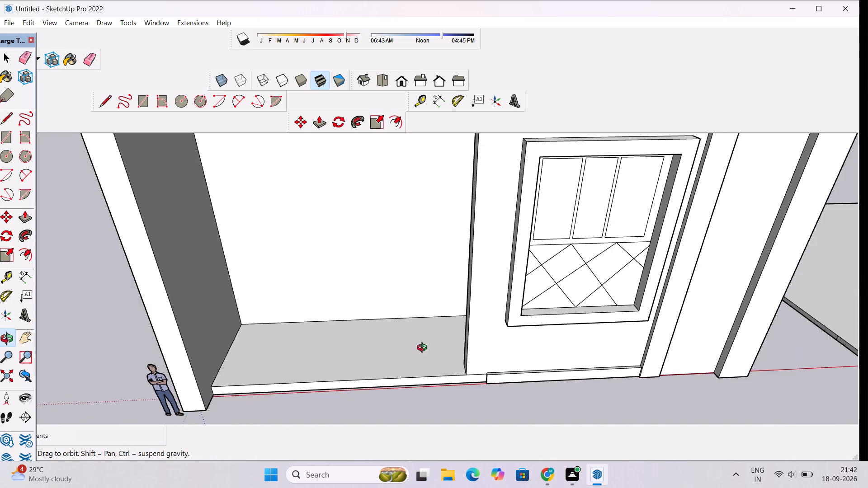
left_click_drag(420, 339, 481, 301)
scroll(484, 300, "down", 6)
left_click_drag(490, 297, 501, 371, "shift")
scroll(509, 353, "up", 5)
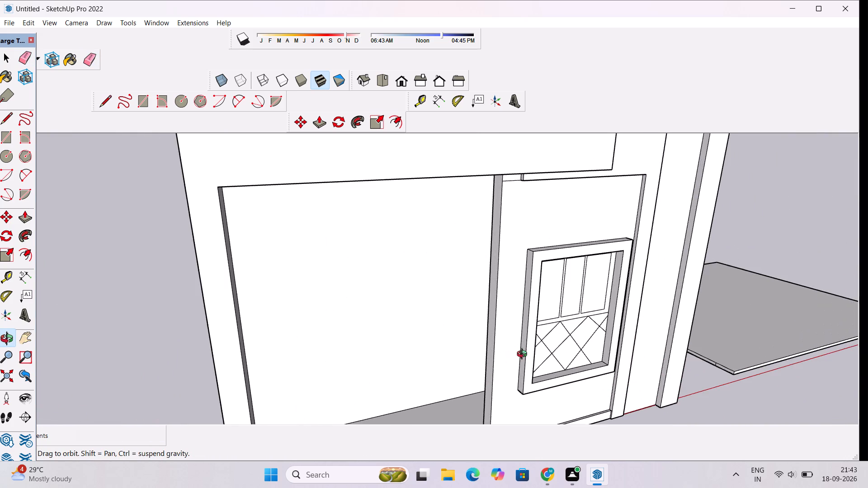
left_click_drag(524, 355, 495, 309)
left_click_drag(525, 301, 484, 315)
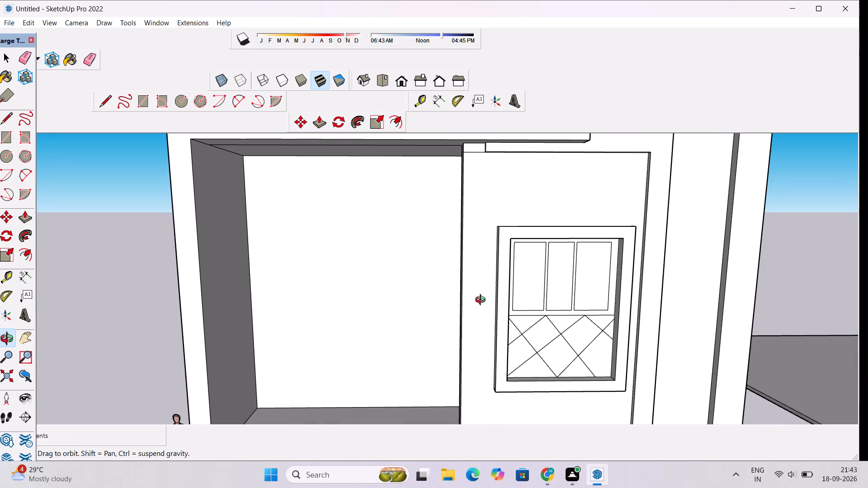
left_click_drag(482, 301, 488, 307, "shift")
scroll(493, 293, "down", 5, "shift")
left_click_drag(493, 293, 515, 321)
scroll(482, 256, "up", 4)
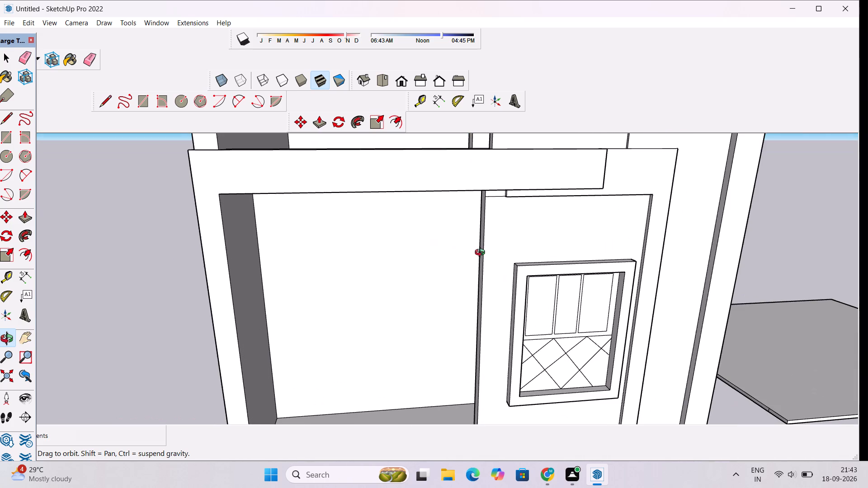
left_click_drag(504, 293, 516, 198)
left_click_drag(516, 197, 497, 282, "shift")
scroll(483, 281, "up", 4)
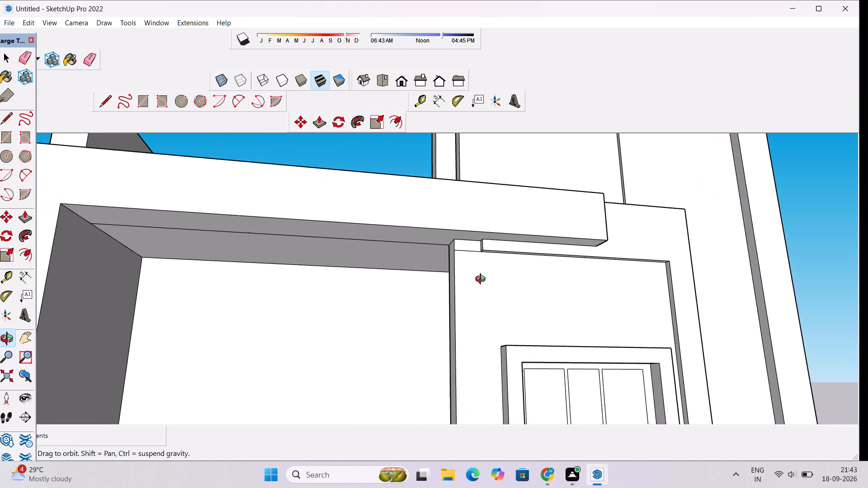
scroll(482, 280, "up", 5)
key("e")
left_click(465, 229)
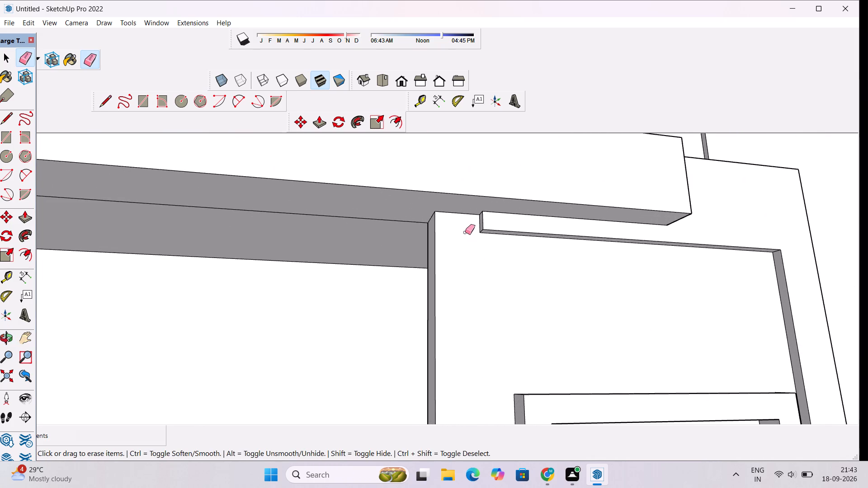
Erase the seam edge running along the underside of the front beam above the recess.
scroll(466, 235, "down", 5)
key("o")
left_click_drag(446, 232, 442, 261)
scroll(439, 238, "down", 4)
left_click_drag(425, 269, 390, 230)
scroll(366, 222, "up", 4)
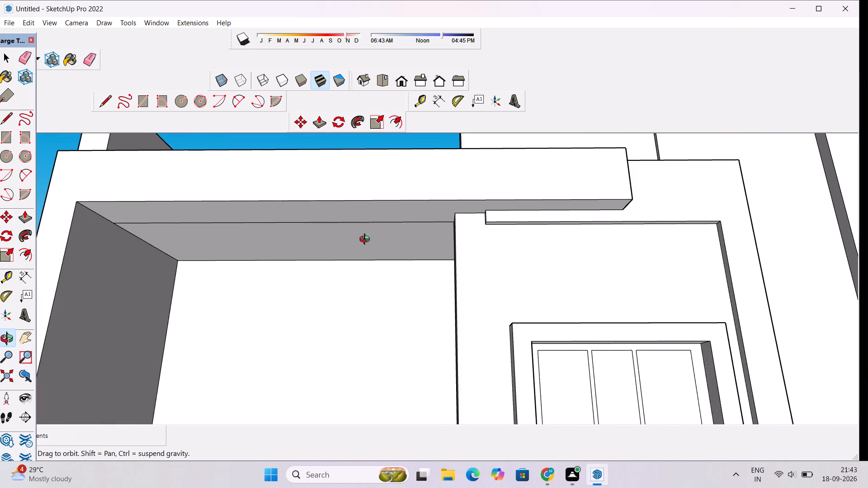
left_click_drag(367, 240, 354, 222)
key("e")
left_click_drag(339, 205, 341, 219)
scroll(342, 219, "down", 8)
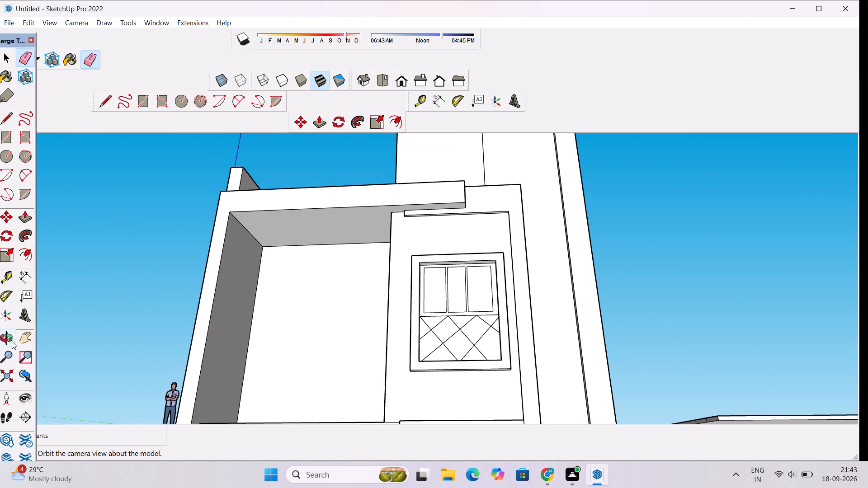
Place a horizontal guide 1' below the top edge of the front beam's face.
left_click(12, 341)
left_click_drag(259, 244, 288, 309)
scroll(290, 287, "down", 3)
left_click_drag(314, 259, 322, 273)
scroll(283, 244, "up", 2)
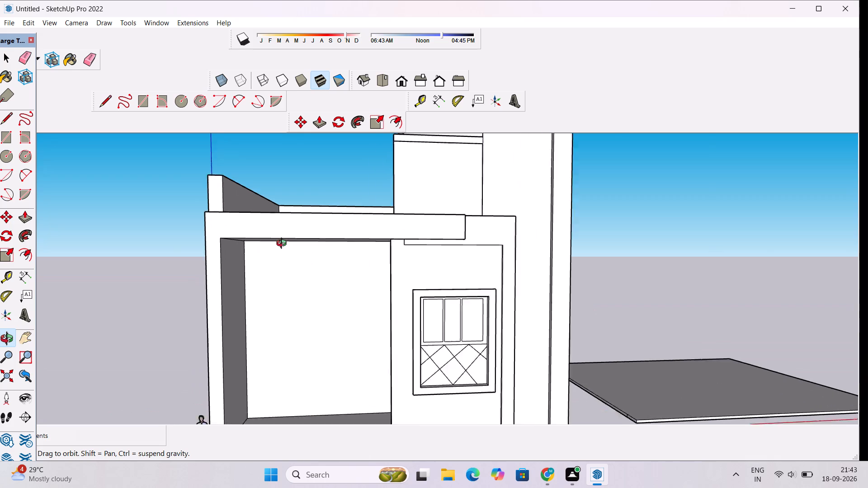
scroll(283, 244, "up", 3)
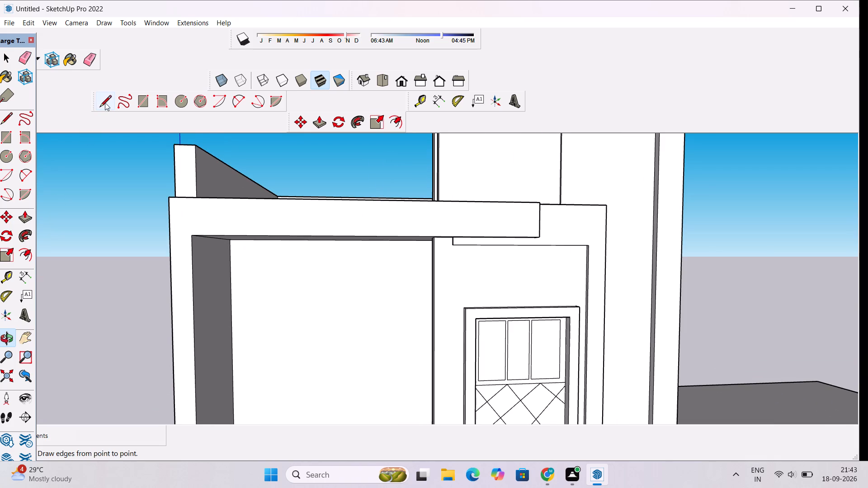
left_click(105, 103)
scroll(229, 230, "down", 6)
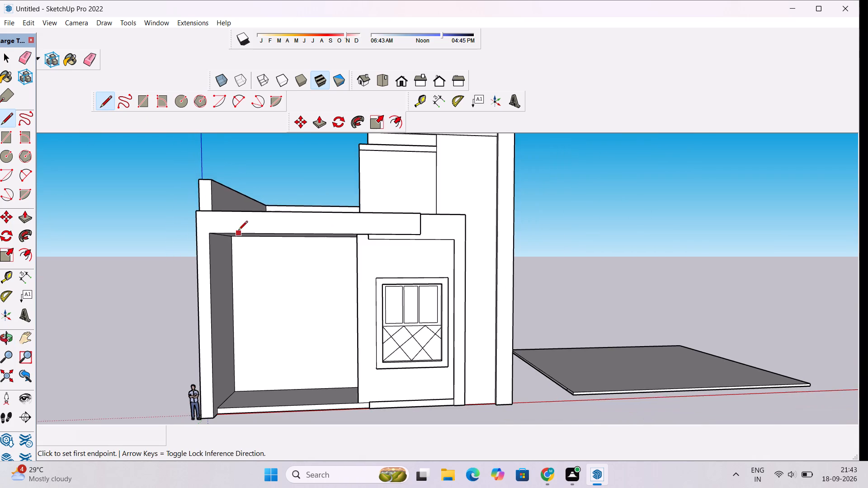
scroll(238, 231, "up", 2)
scroll(440, 202, "up", 5)
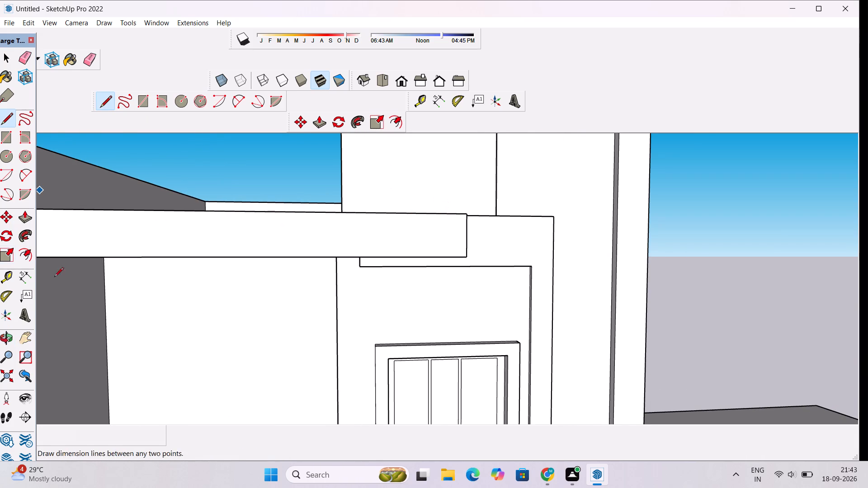
left_click(9, 277)
scroll(446, 232, "down", 7)
scroll(300, 236, "up", 4)
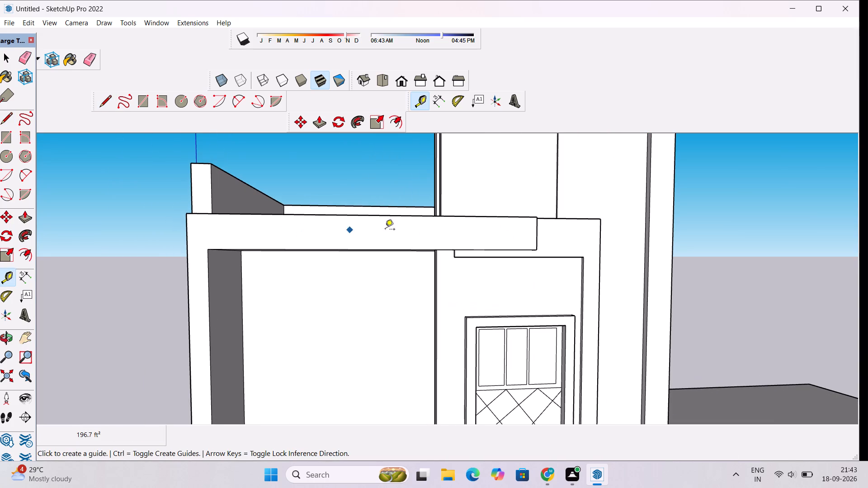
left_click(364, 215)
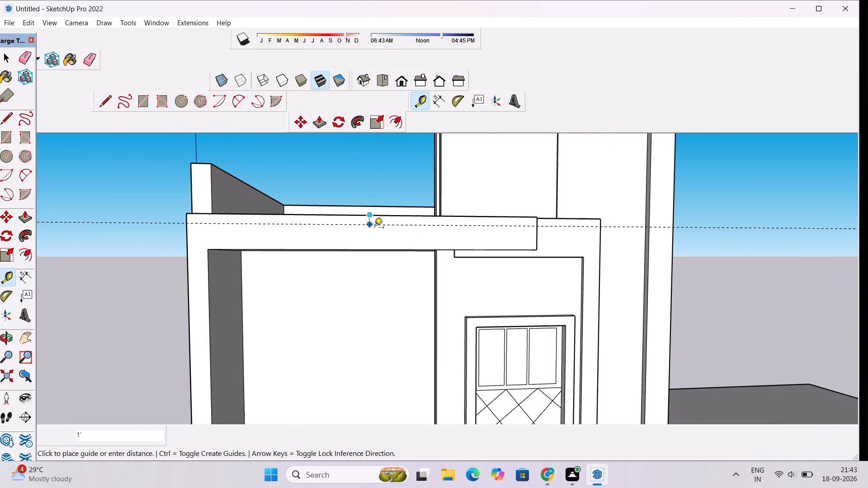
scroll(374, 228, "up", 4)
left_click(374, 228)
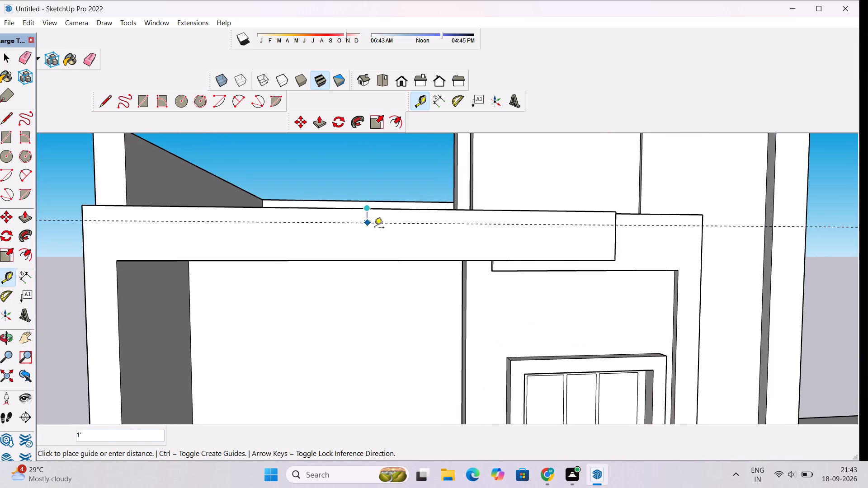
Draw a line along the guide across the front beam's face, from its free end to the outer corner.
scroll(386, 220, "down", 1)
left_click(103, 103)
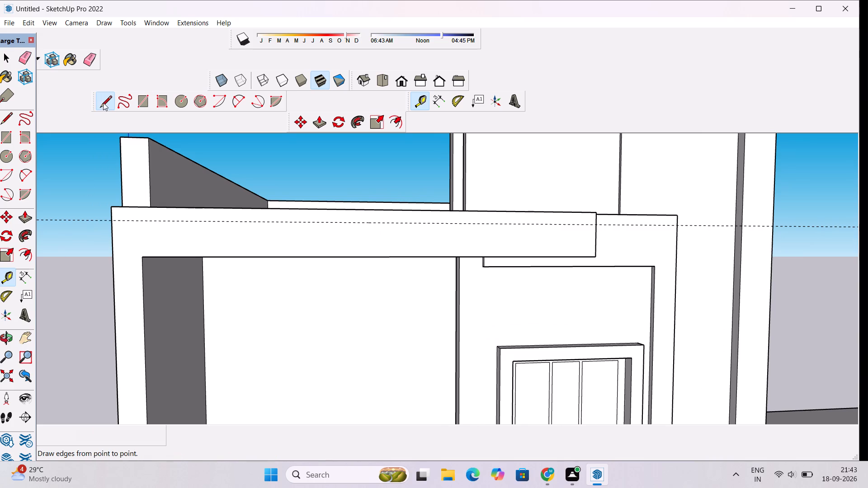
left_click(594, 225)
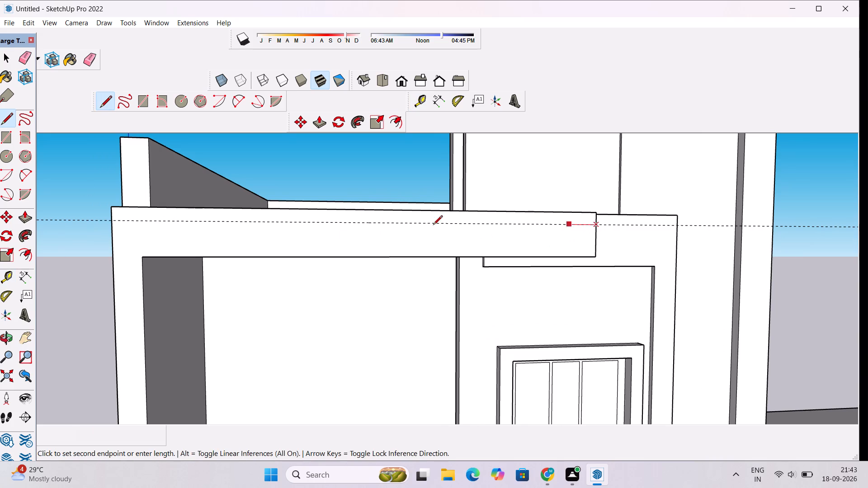
left_click(111, 221)
scroll(218, 225, "down", 5)
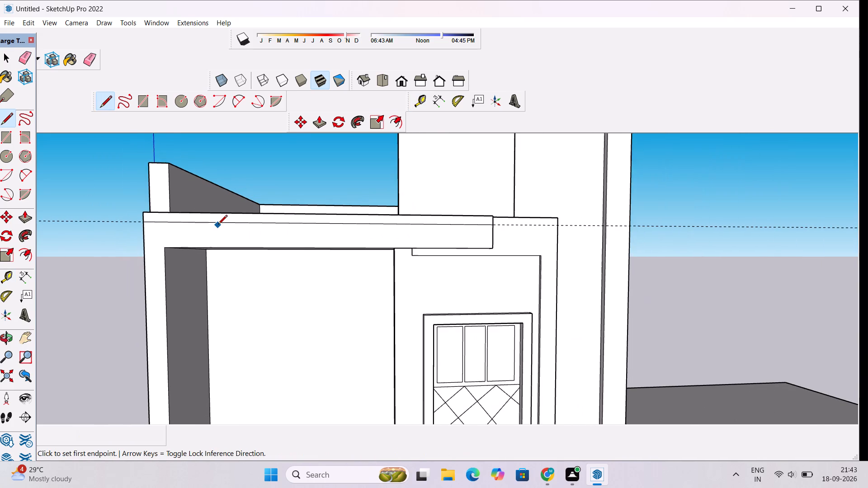
Erase the guide line, leaving the new edge on the front beam.
scroll(233, 223, "up", 4)
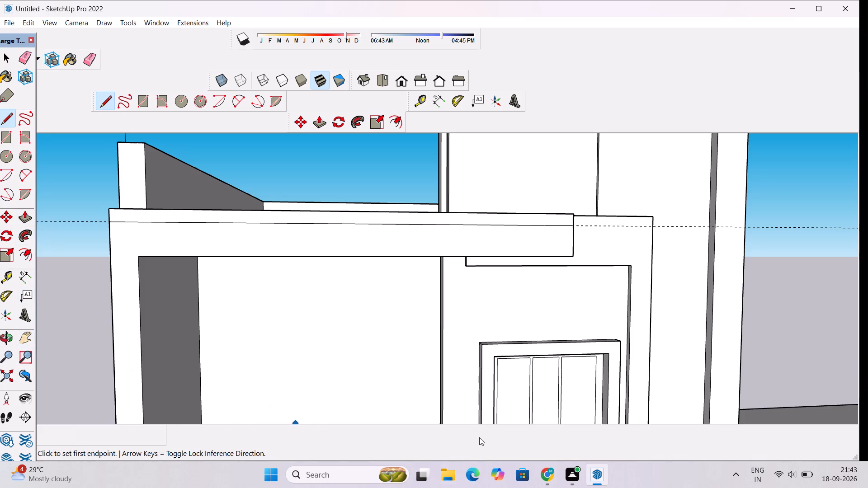
key("p")
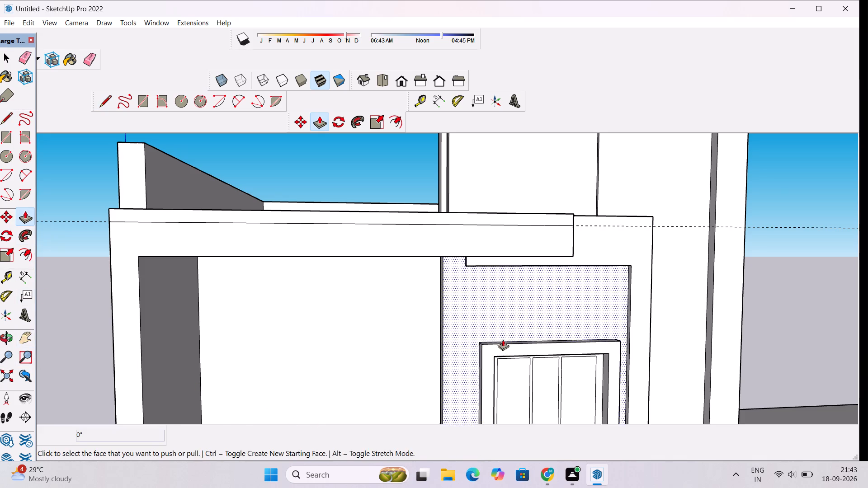
key("space")
scroll(417, 356, "down", 5)
key("e")
left_click_drag(695, 250, 693, 288)
scroll(693, 288, "up", 3)
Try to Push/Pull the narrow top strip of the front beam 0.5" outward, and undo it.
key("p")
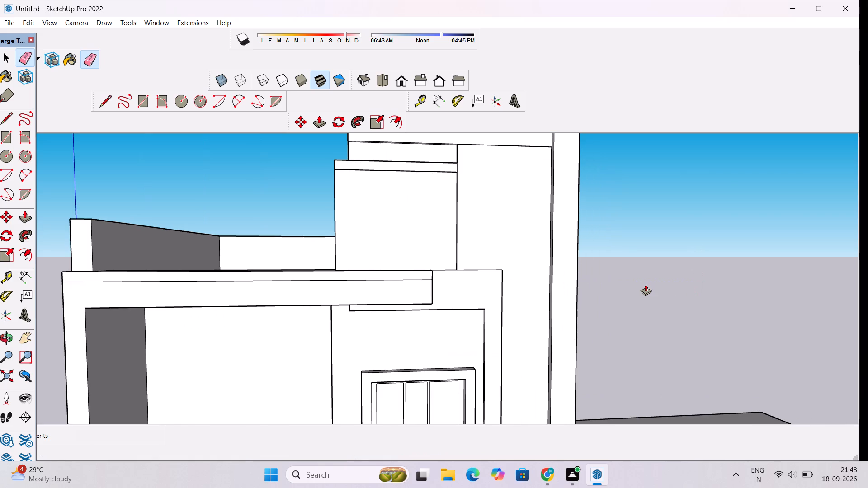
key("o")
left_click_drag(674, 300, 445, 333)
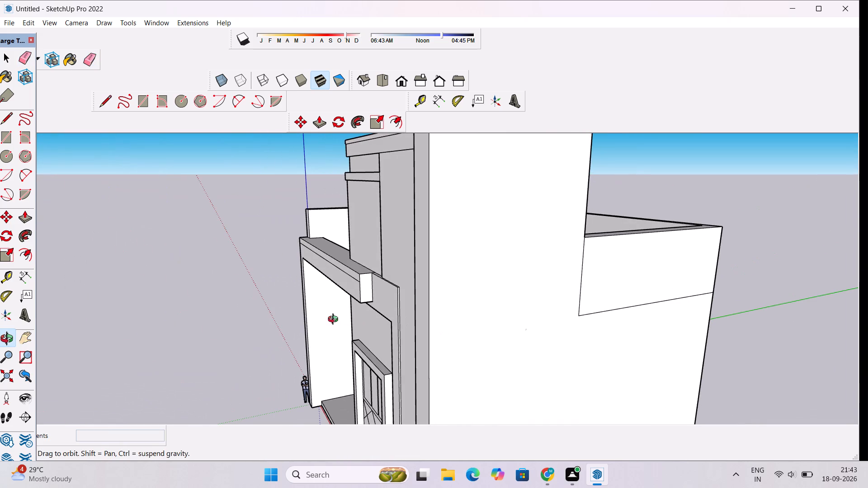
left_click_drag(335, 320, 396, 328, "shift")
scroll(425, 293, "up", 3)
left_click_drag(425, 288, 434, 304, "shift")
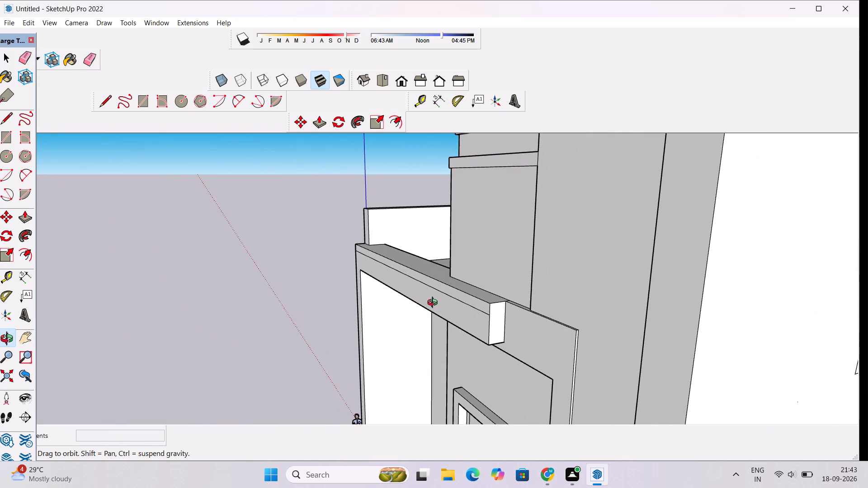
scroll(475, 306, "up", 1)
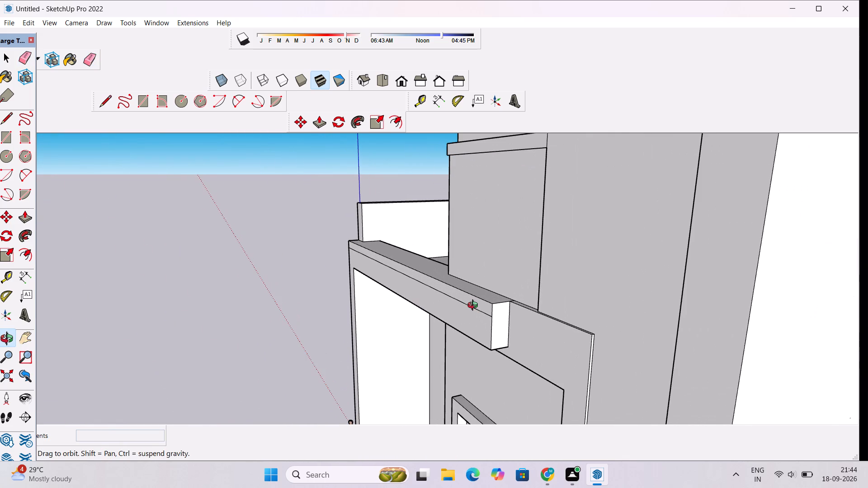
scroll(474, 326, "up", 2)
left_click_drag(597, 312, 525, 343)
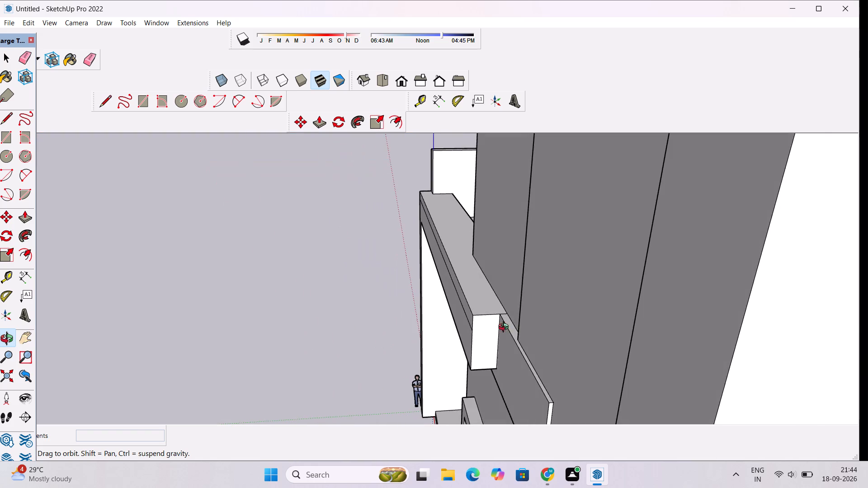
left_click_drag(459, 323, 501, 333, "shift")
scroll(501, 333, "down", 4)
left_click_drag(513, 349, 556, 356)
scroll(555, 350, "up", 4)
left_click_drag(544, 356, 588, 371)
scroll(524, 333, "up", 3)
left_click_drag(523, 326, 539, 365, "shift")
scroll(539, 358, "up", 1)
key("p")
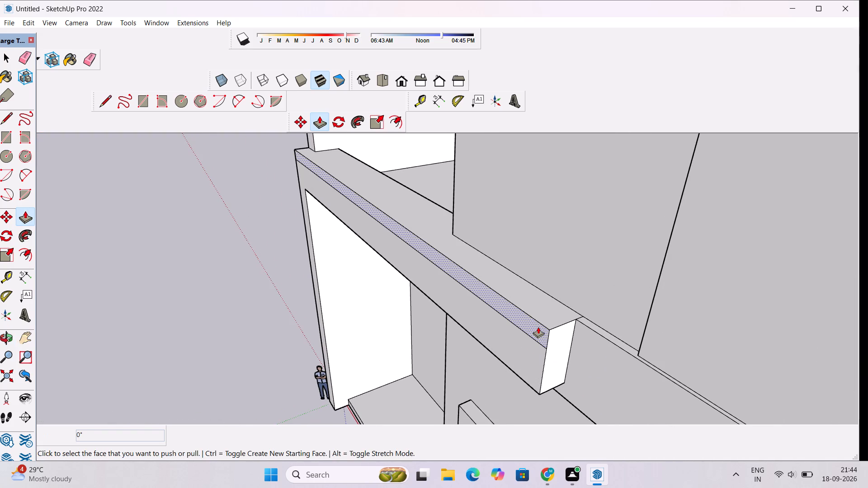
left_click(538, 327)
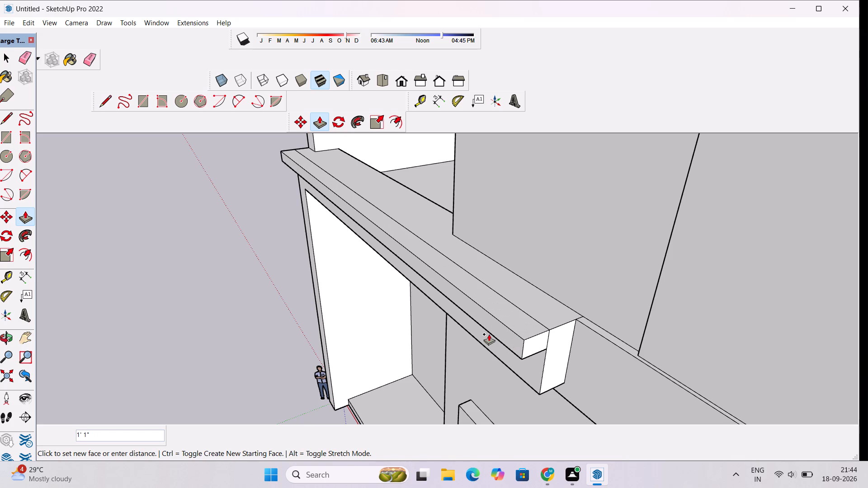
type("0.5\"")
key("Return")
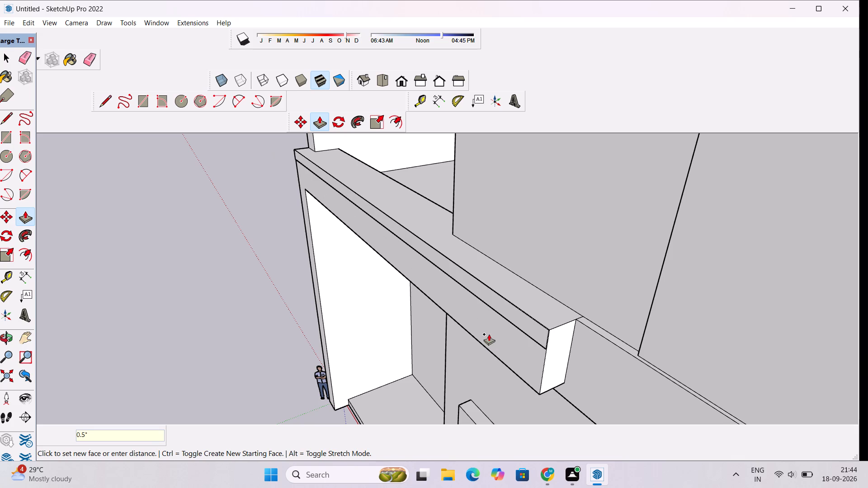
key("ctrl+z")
Push/Pull the narrow top strip of the front beam 5" outward to form a projecting band.
left_click(523, 319)
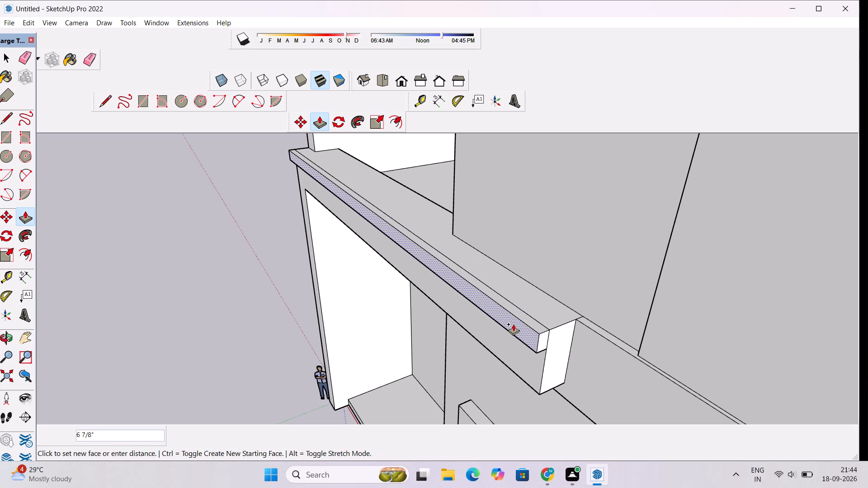
type("5\"")
key("Return")
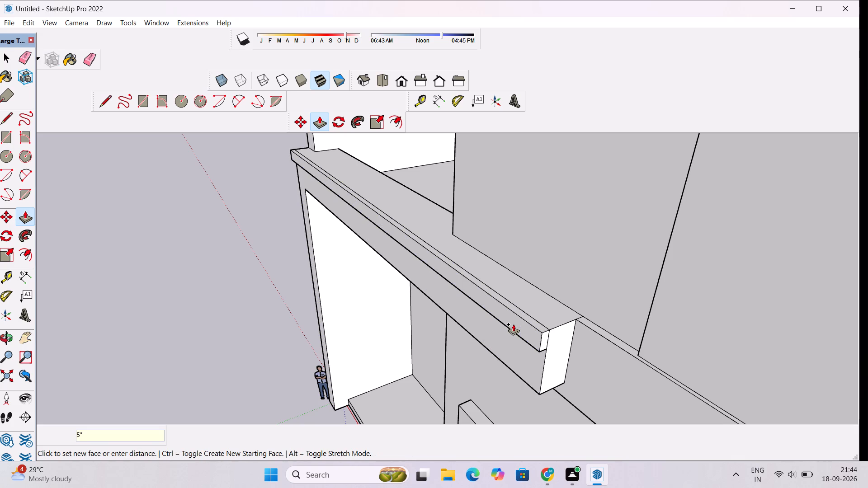
Erase the seam edge on top of the front beam between the beam and the projecting band.
key("o")
left_click_drag(446, 296, 492, 345)
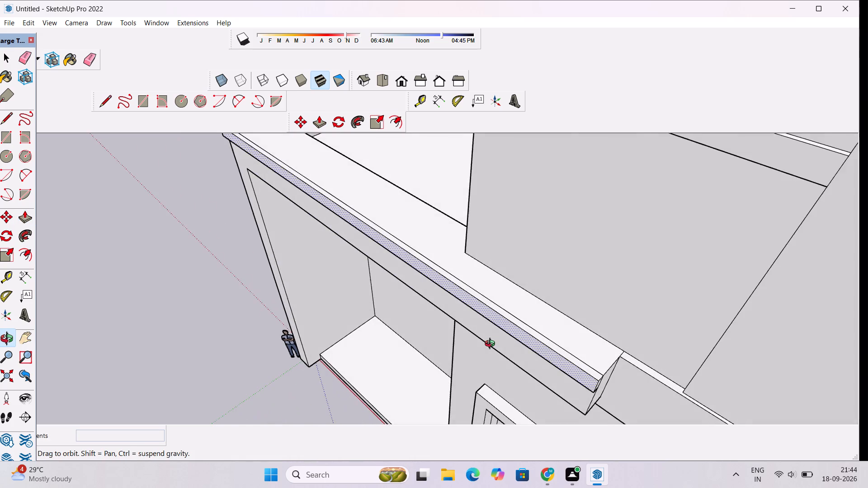
scroll(492, 345, "down", 4)
left_click_drag(461, 327, 497, 348, "shift")
scroll(369, 258, "up", 3)
left_click_drag(331, 247, 429, 231)
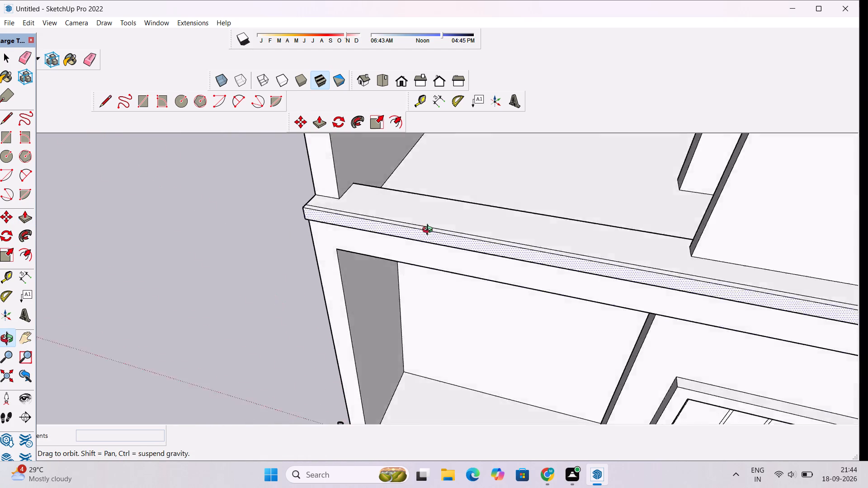
left_click_drag(429, 231, 517, 163)
left_click_drag(512, 225, 505, 318)
scroll(487, 292, "up", 3)
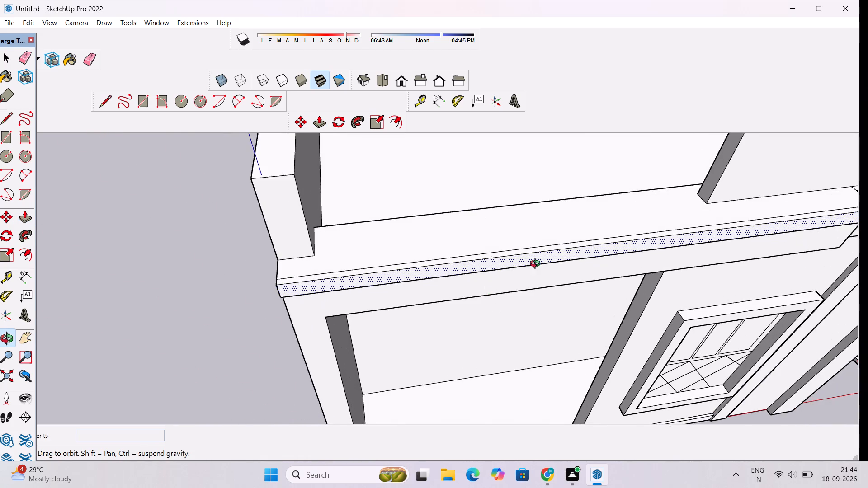
left_click_drag(537, 265, 436, 267)
key("e")
scroll(460, 258, "up", 3)
left_click(482, 230)
Erase the vertical seam edge between the beam and the projecting band on the front beam's free end face, by the window wall.
key("o")
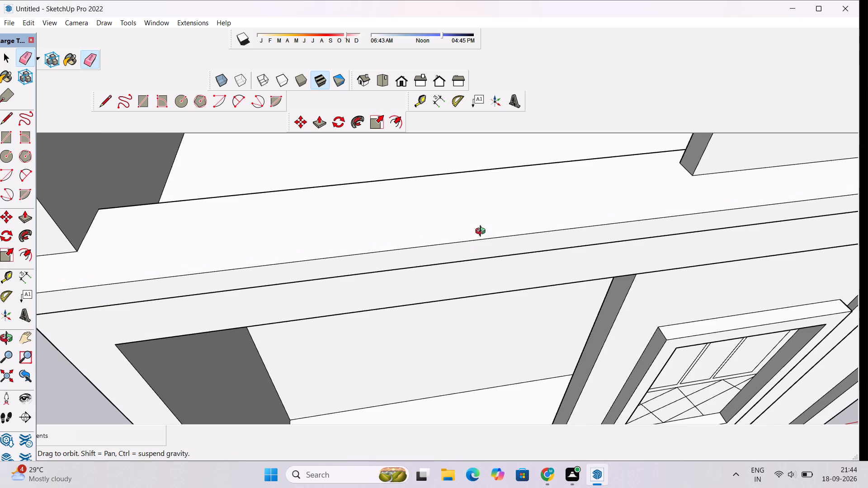
scroll(530, 254, "down", 4)
left_click_drag(668, 276, 554, 177)
scroll(552, 155, "down", 6)
left_click_drag(528, 270, 552, 202)
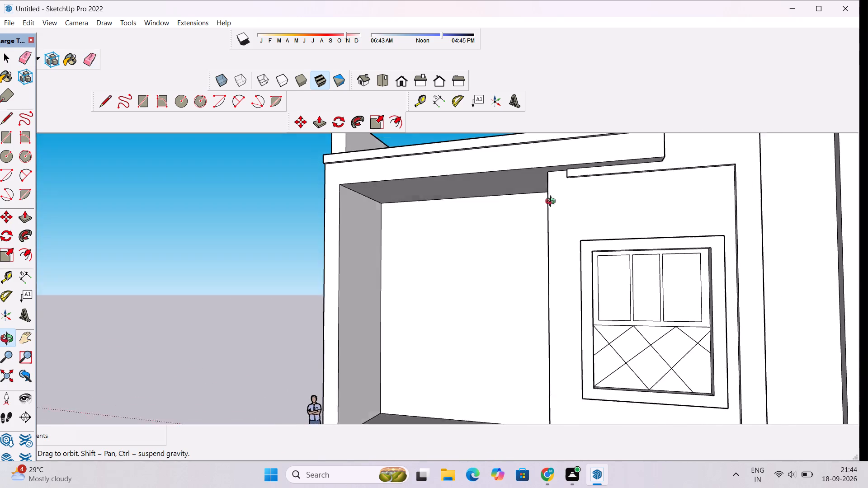
left_click_drag(552, 202, 553, 201)
left_click_drag(553, 201, 553, 283, "shift")
scroll(554, 284, "up", 4)
left_click_drag(552, 281, 556, 228)
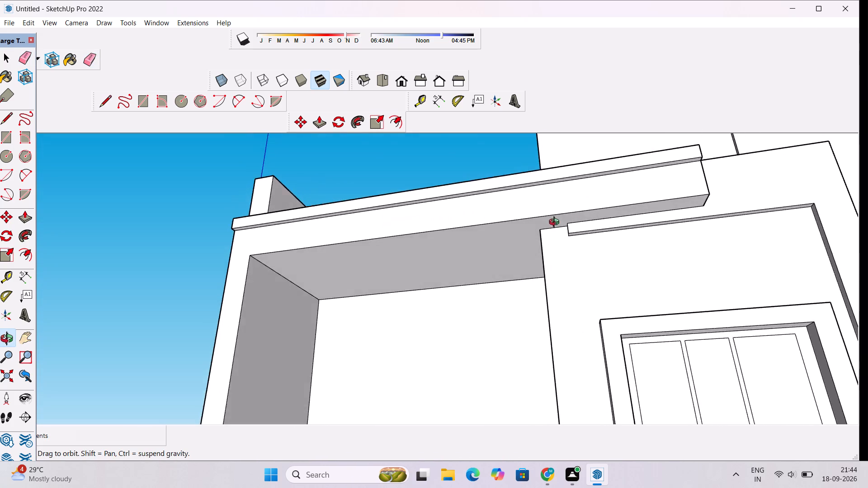
scroll(558, 202, "up", 4)
left_click_drag(622, 204, 453, 281)
scroll(452, 281, "down", 3)
left_click_drag(452, 281, 457, 290)
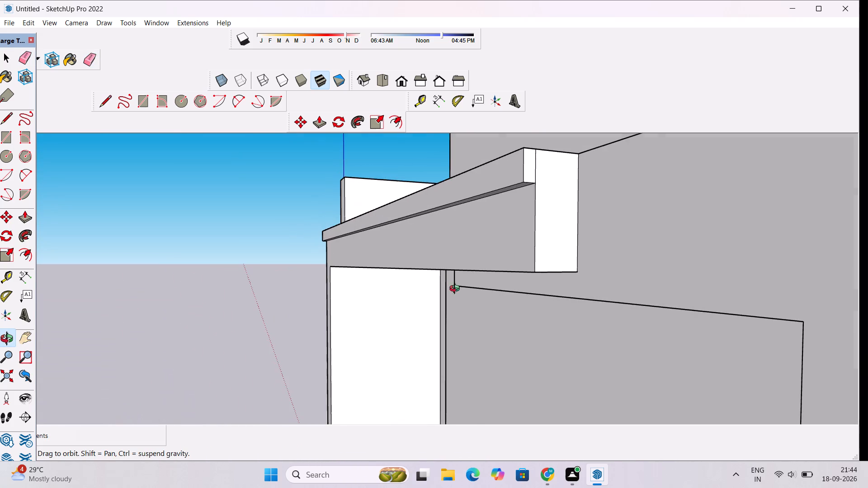
left_click_drag(457, 290, 466, 303)
scroll(561, 226, "up", 3)
left_click_drag(561, 226, 546, 275)
scroll(546, 276, "up", 2)
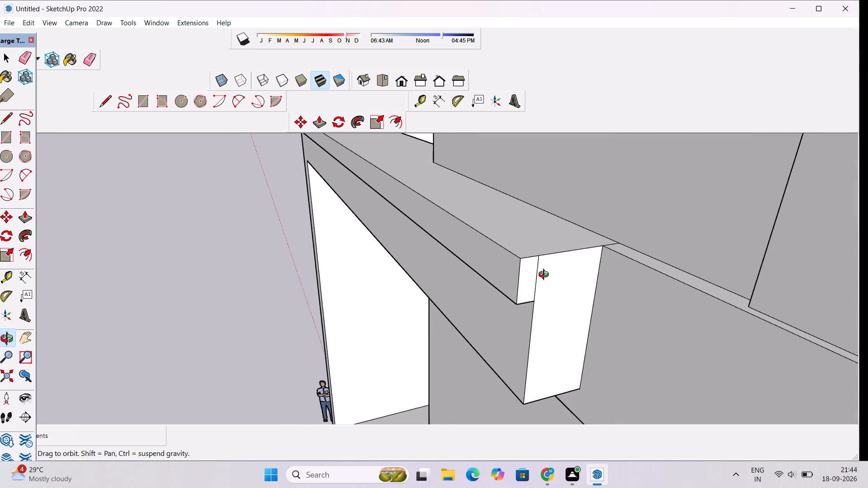
left_click_drag(546, 276, 545, 289)
scroll(545, 289, "up", 2)
left_click_drag(545, 289, 545, 305)
scroll(545, 305, "down", 1)
left_click_drag(610, 287, 573, 285)
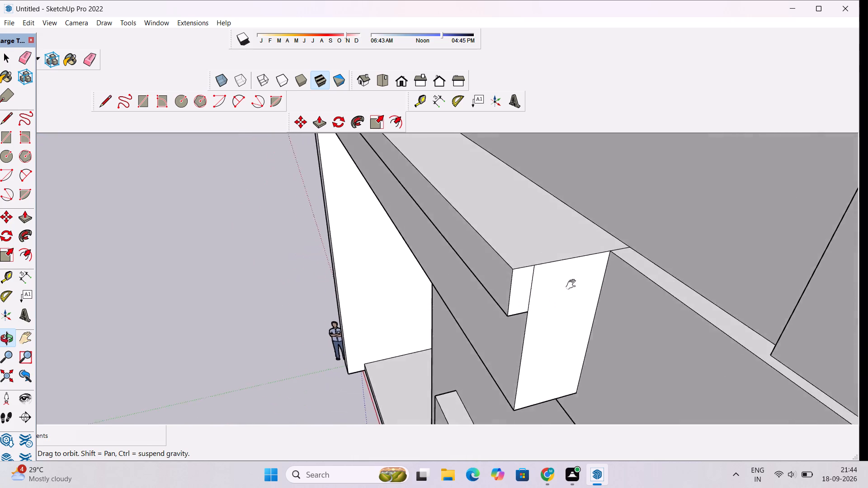
left_click_drag(573, 285, 566, 285)
scroll(553, 286, "up", 2)
left_click_drag(546, 317, 585, 291)
left_click_drag(602, 279, 524, 289, "shift")
scroll(519, 286, "down", 4)
scroll(479, 300, "up", 2)
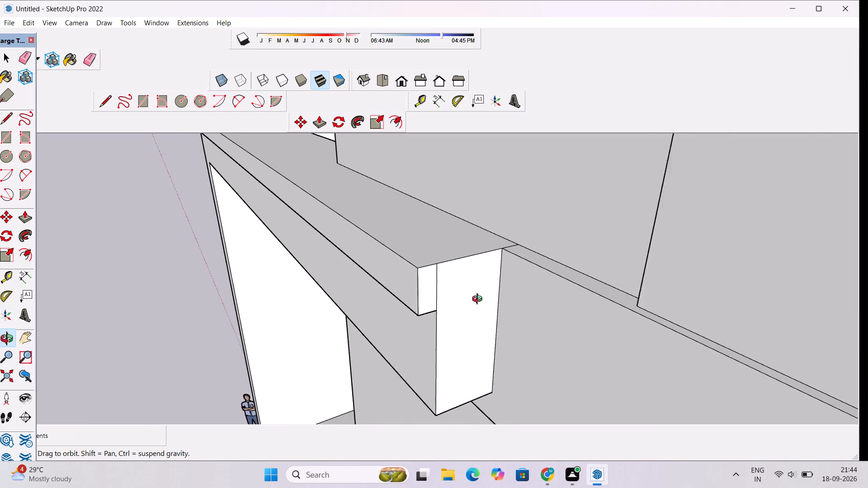
scroll(479, 300, "up", 1)
left_click_drag(498, 302, 481, 296)
key("e")
scroll(414, 292, "up", 1)
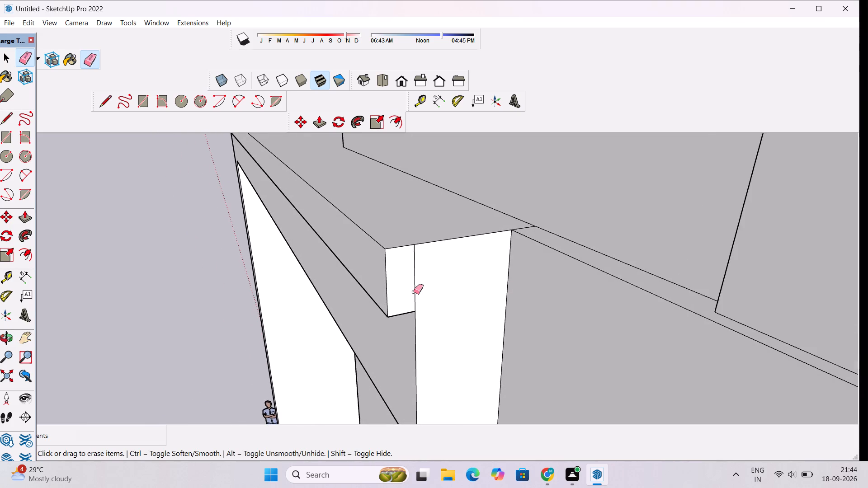
scroll(412, 292, "up", 2)
left_click_drag(417, 264, 415, 267)
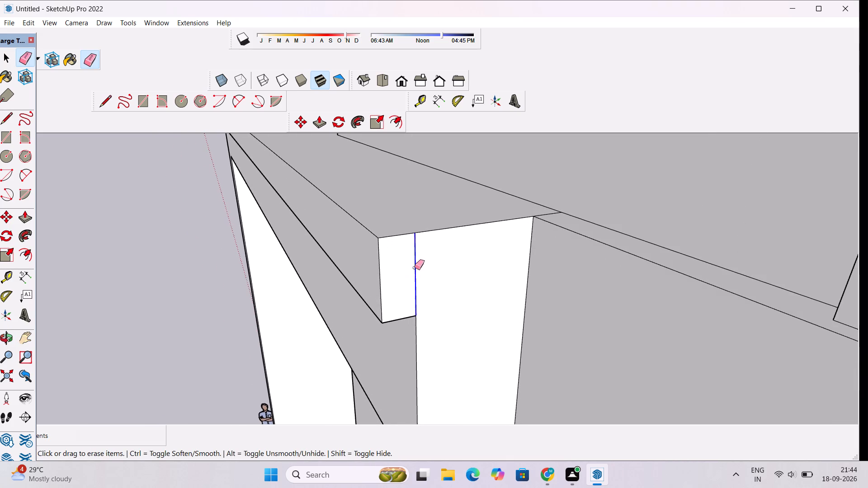
left_click_drag(415, 267, 410, 275)
scroll(429, 280, "down", 8)
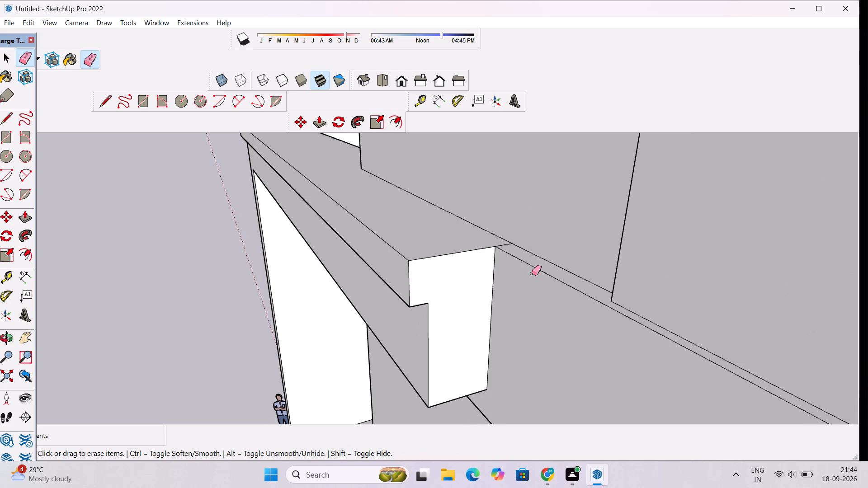
Erase the short vertical seam edge between the projecting band's end and the outer side wall at the front beam's other end.
left_click(9, 340)
left_click_drag(148, 295, 198, 293)
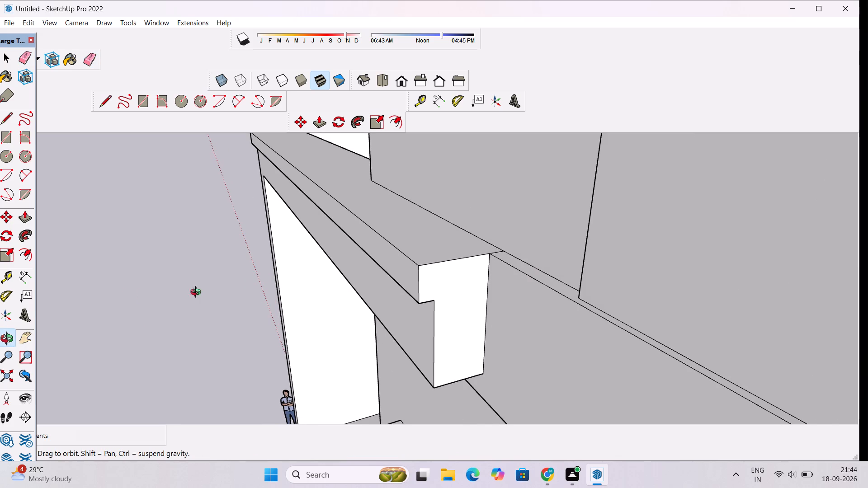
left_click_drag(198, 293, 447, 281)
scroll(545, 253, "down", 18)
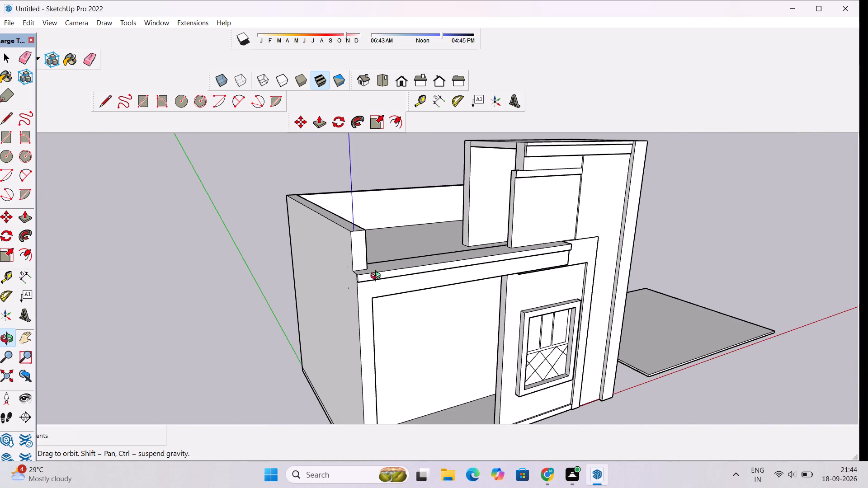
scroll(377, 277, "up", 8)
left_click_drag(377, 277, 424, 280)
scroll(442, 274, "up", 8)
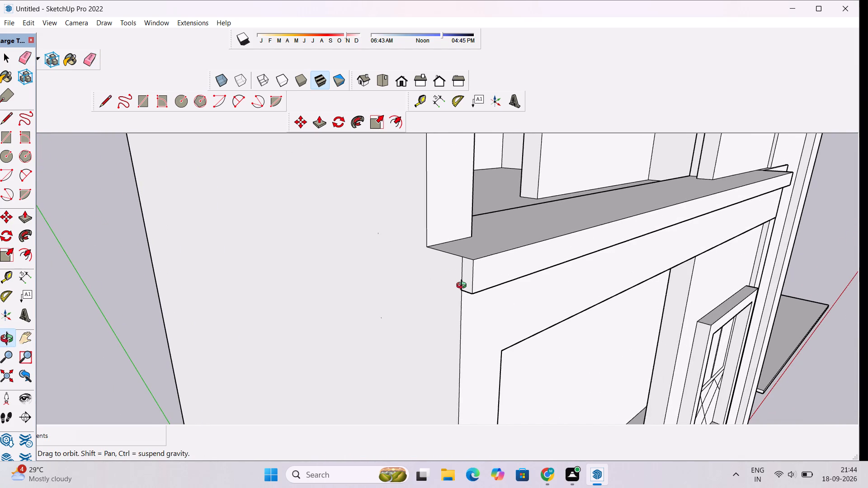
scroll(463, 286, "up", 1)
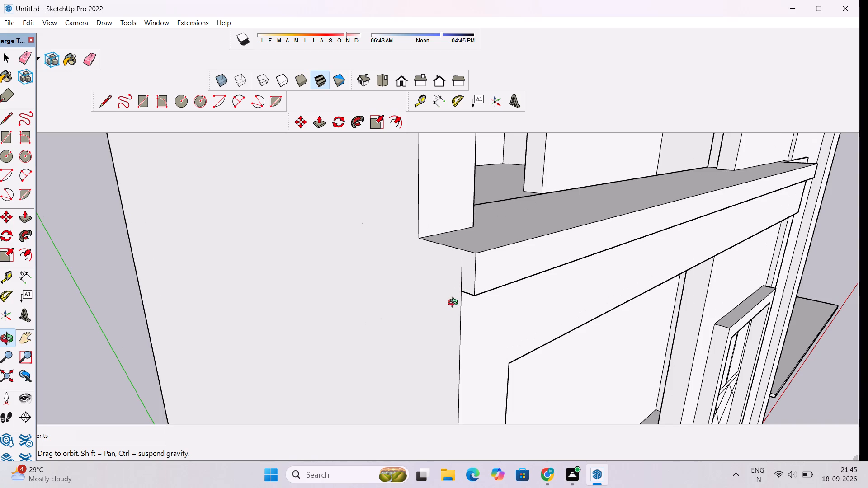
scroll(453, 304, "up", 6)
left_click_drag(458, 282, 499, 291)
key("e")
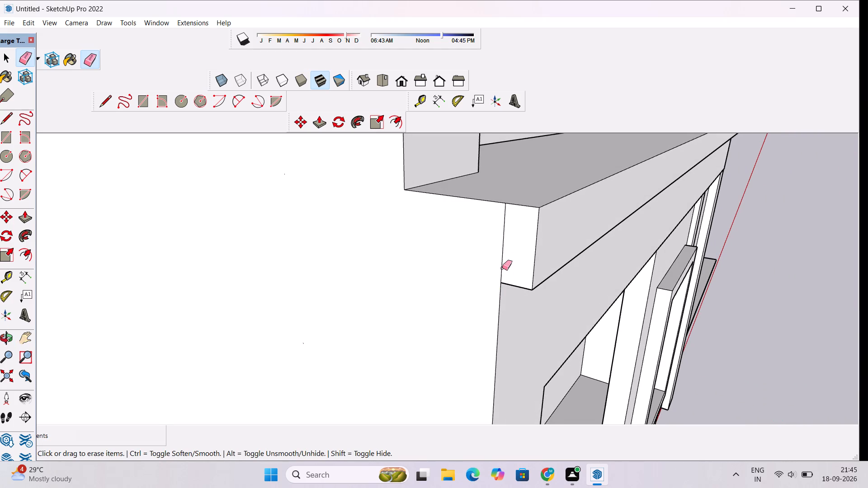
left_click(502, 240)
Examine the whole front facade, including the beam band, the window wall and the upper block.
key("o")
scroll(502, 240, "down", 2)
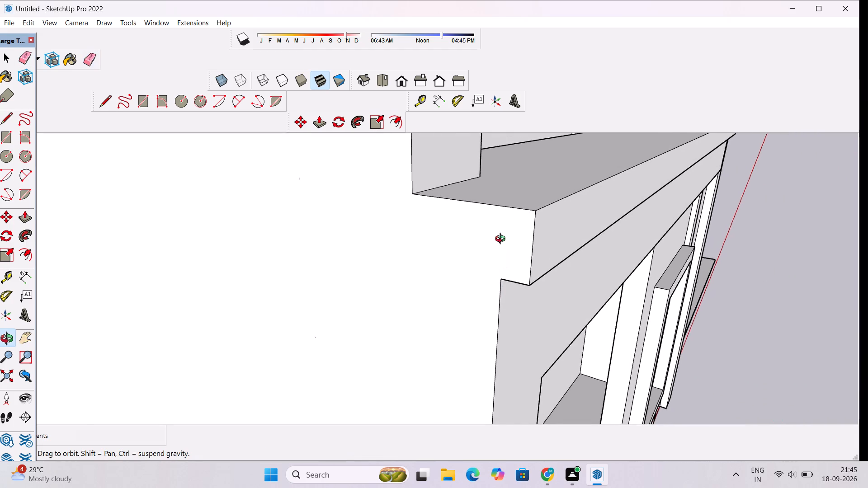
scroll(502, 240, "down", 7)
left_click_drag(656, 300, 540, 290)
scroll(513, 277, "down", 5)
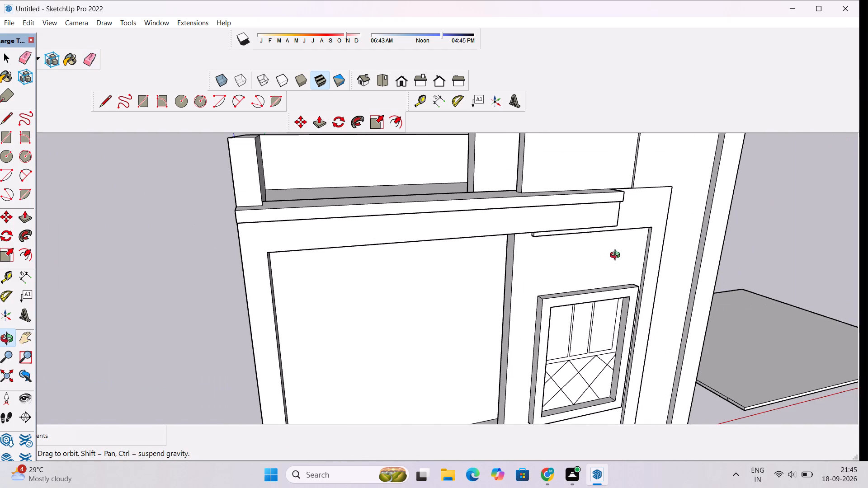
scroll(608, 252, "down", 1)
left_click_drag(683, 266, 684, 267)
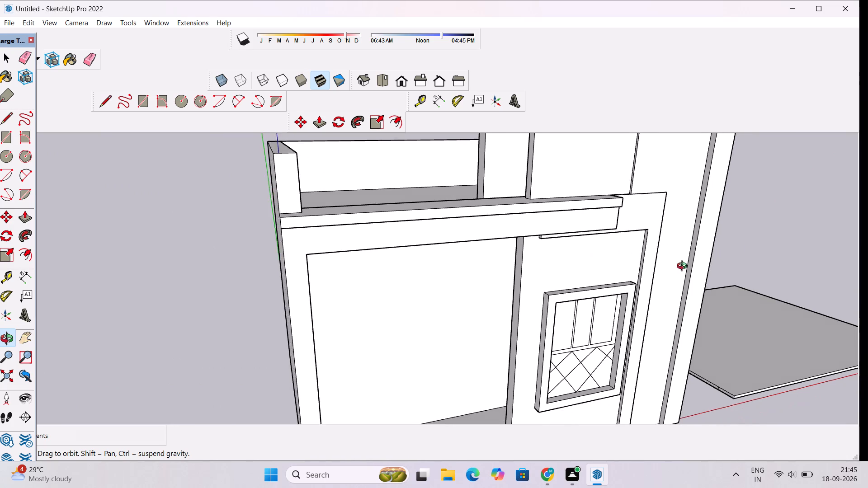
left_click_drag(684, 267, 647, 273)
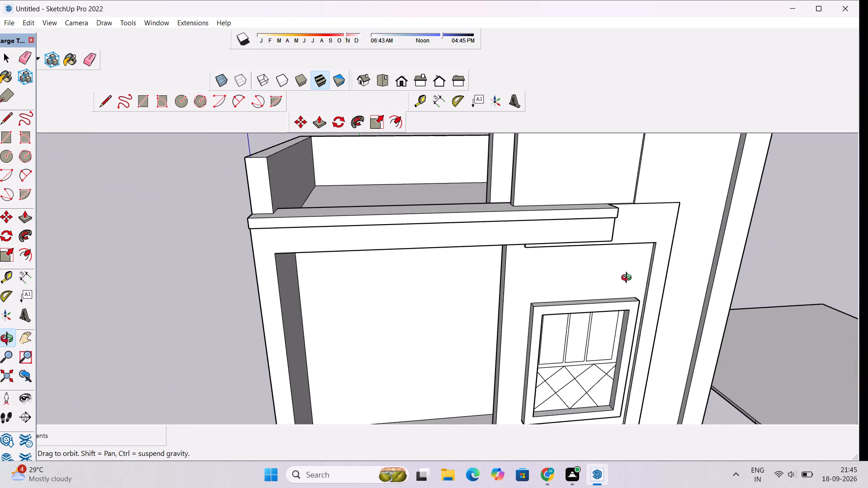
scroll(628, 279, "down", 3)
left_click_drag(663, 279, 608, 285)
scroll(605, 281, "down", 3)
left_click_drag(572, 315, 597, 296)
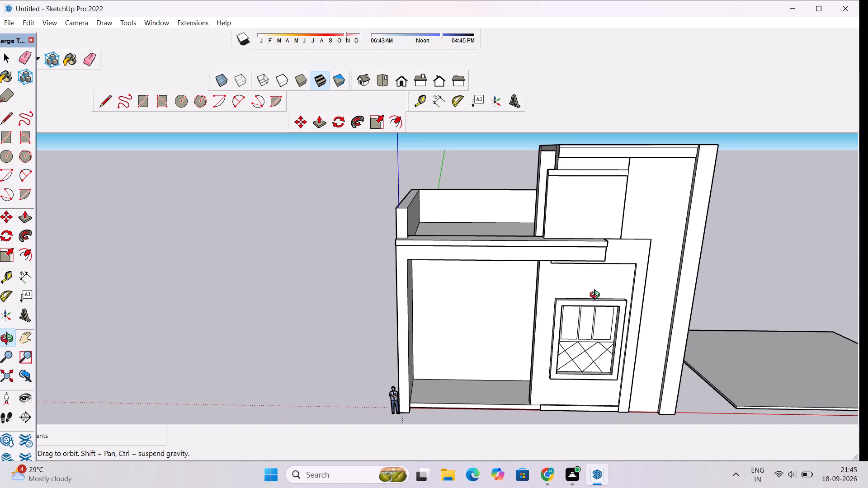
scroll(597, 306, "down", 2)
scroll(641, 285, "down", 1)
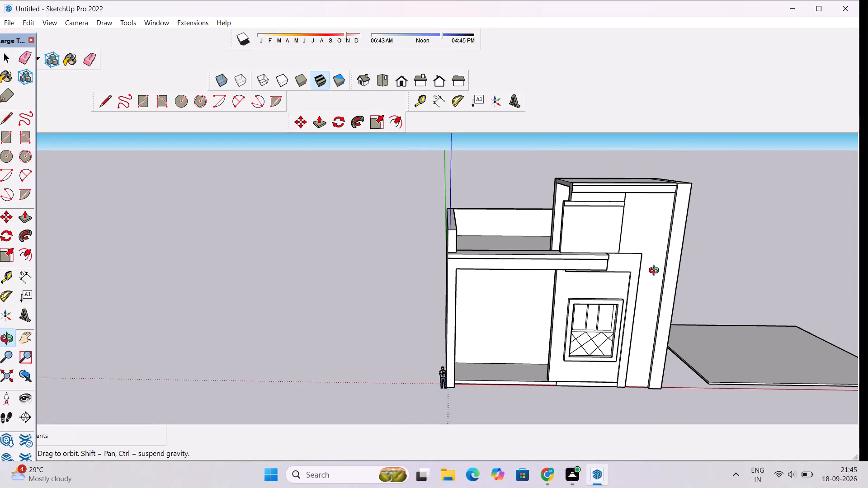
scroll(648, 296, "down", 2)
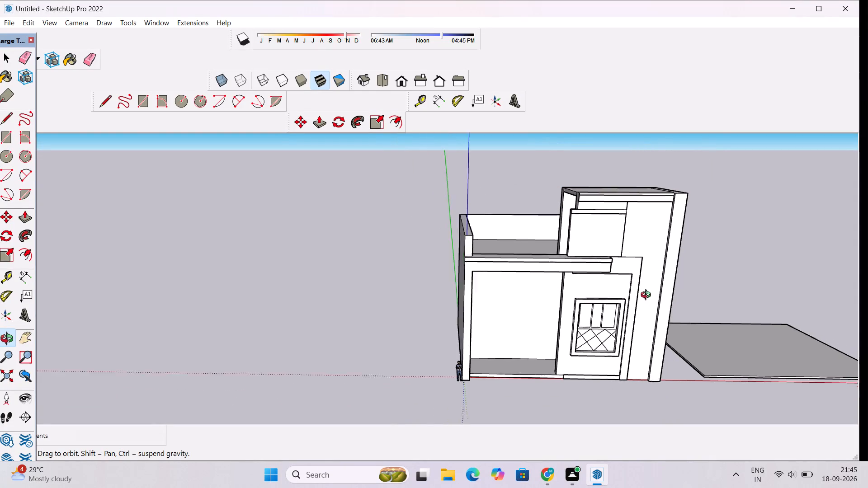
scroll(648, 296, "down", 3)
left_click_drag(660, 326, 600, 307)
Push/Pull the end face of the low base strip under the window wall 2' to meet the wall's corner at the opening.
scroll(516, 340, "up", 4)
left_click_drag(524, 347, 653, 366)
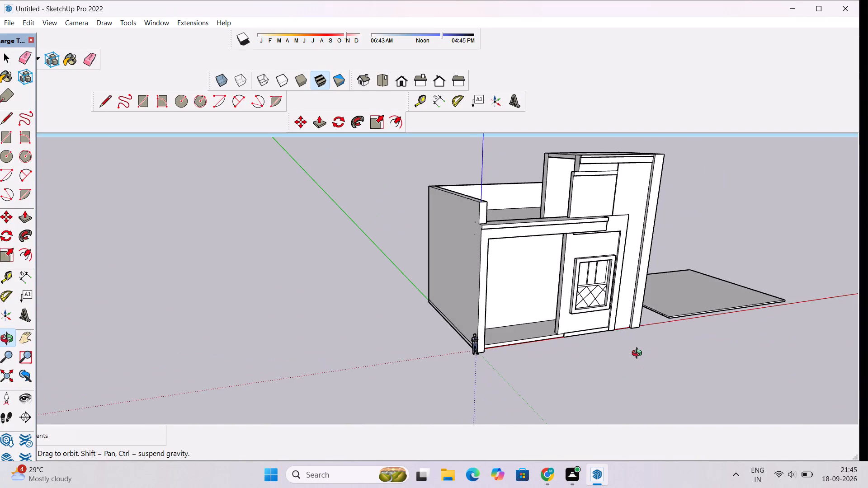
scroll(638, 354, "up", 3)
left_click_drag(638, 354, 582, 346)
scroll(561, 342, "up", 3)
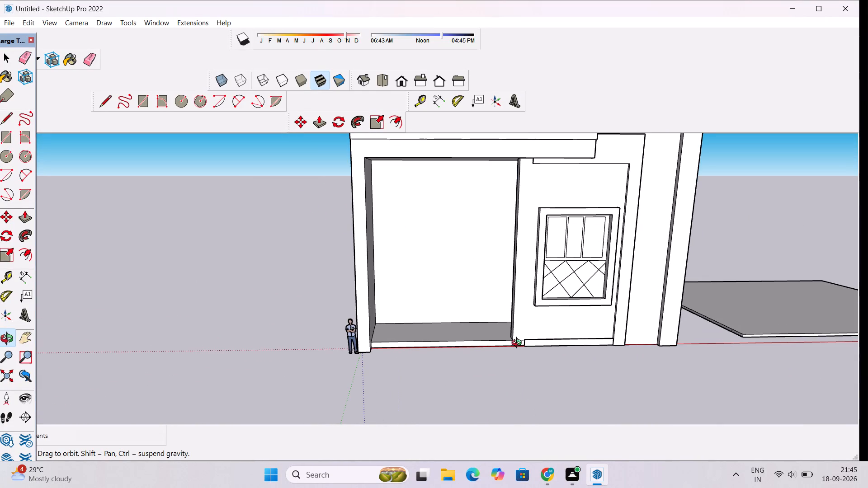
left_click_drag(519, 343, 576, 367)
scroll(540, 312, "up", 5)
left_click_drag(537, 328, 582, 343, "shift")
scroll(563, 368, "up", 2)
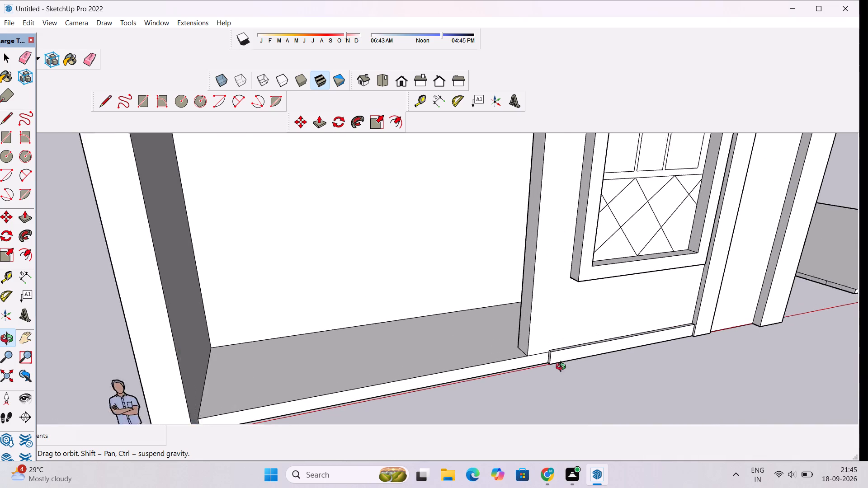
scroll(563, 368, "up", 1)
left_click_drag(574, 357, 585, 307, "shift")
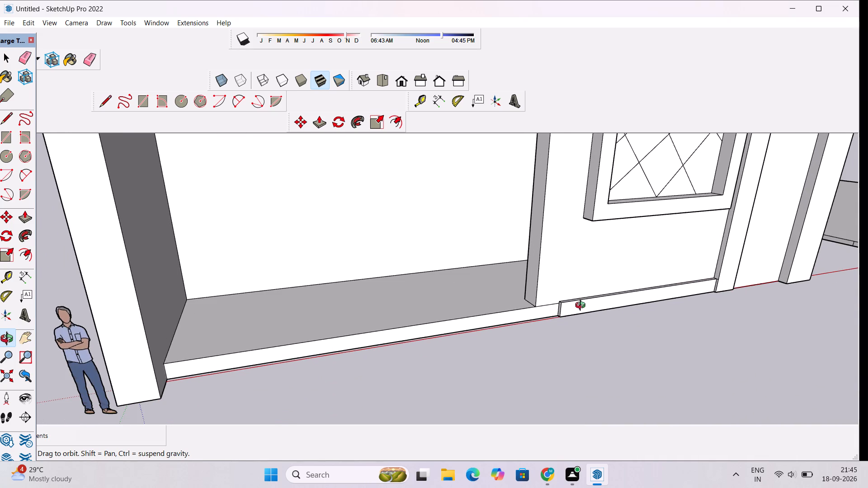
scroll(583, 304, "down", 3)
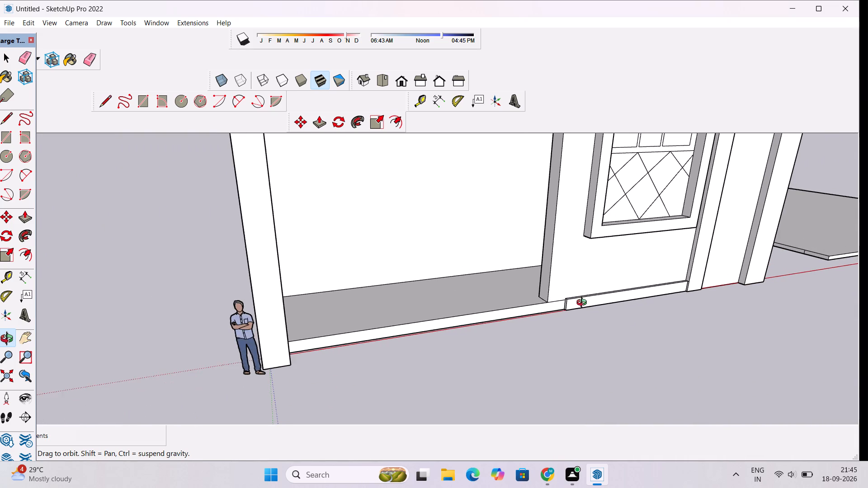
left_click_drag(586, 314, 588, 319)
scroll(532, 318, "up", 7)
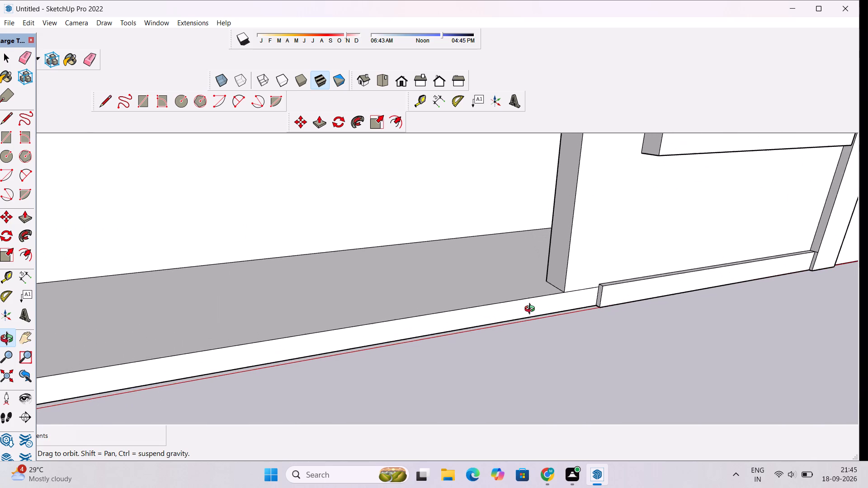
key("p")
scroll(559, 301, "up", 3)
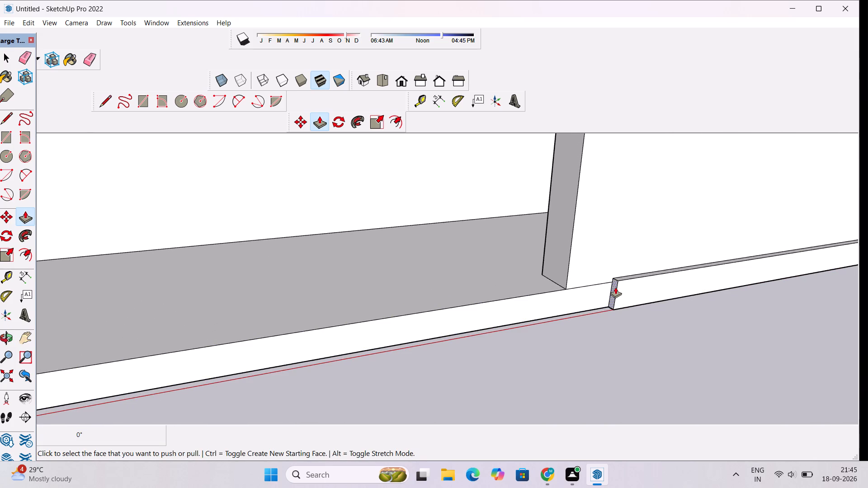
left_click(615, 287)
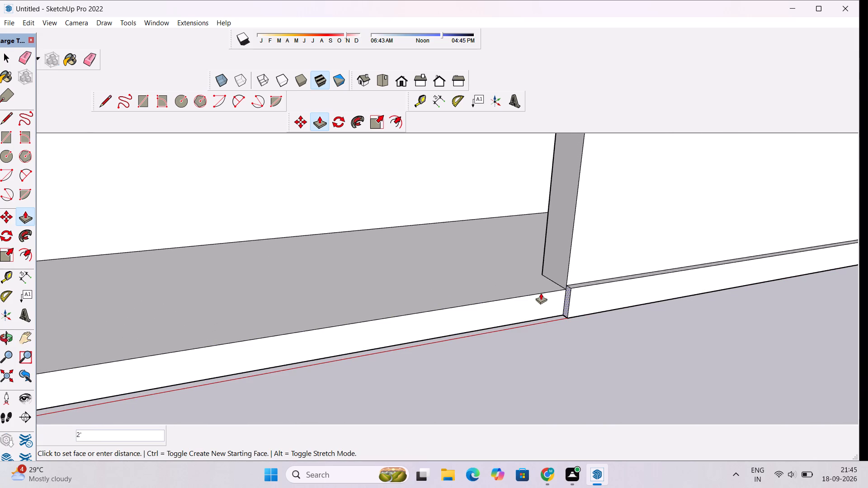
left_click(555, 261)
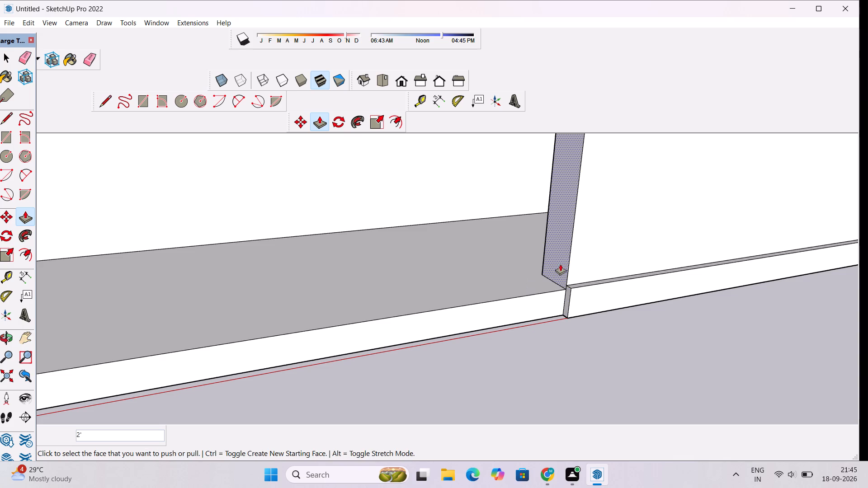
Examine the extended base strip and the front facade from several angles.
key("o")
scroll(561, 267, "down", 10)
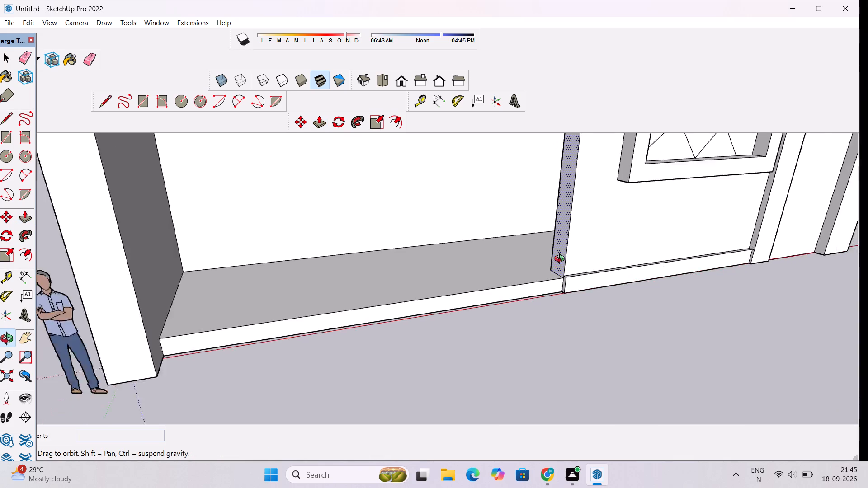
scroll(561, 260, "down", 2)
left_click_drag(648, 304, 543, 267)
scroll(540, 265, "up", 4)
left_click_drag(533, 267, 559, 287)
scroll(560, 286, "down", 7)
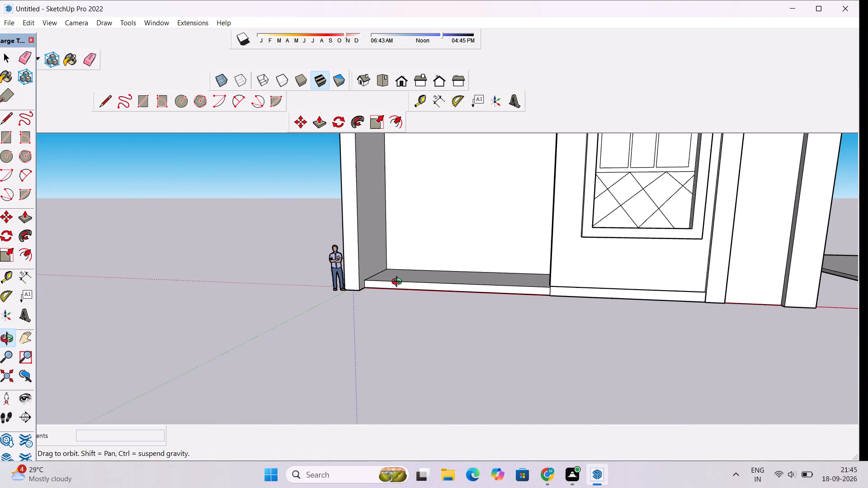
left_click_drag(388, 287, 443, 371)
left_click_drag(573, 302, 518, 303)
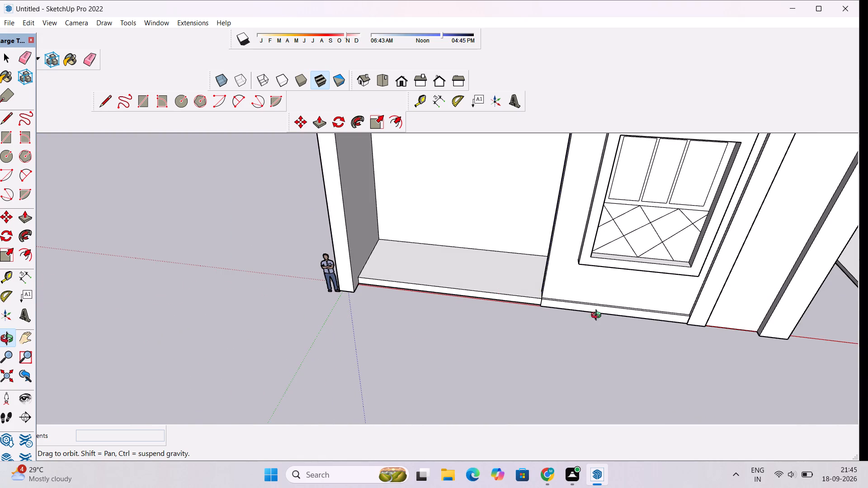
left_click_drag(681, 315, 703, 212)
scroll(696, 215, "down", 5)
left_click_drag(698, 210, 697, 280, "shift")
scroll(688, 274, "down", 4)
left_click_drag(788, 204, 687, 246)
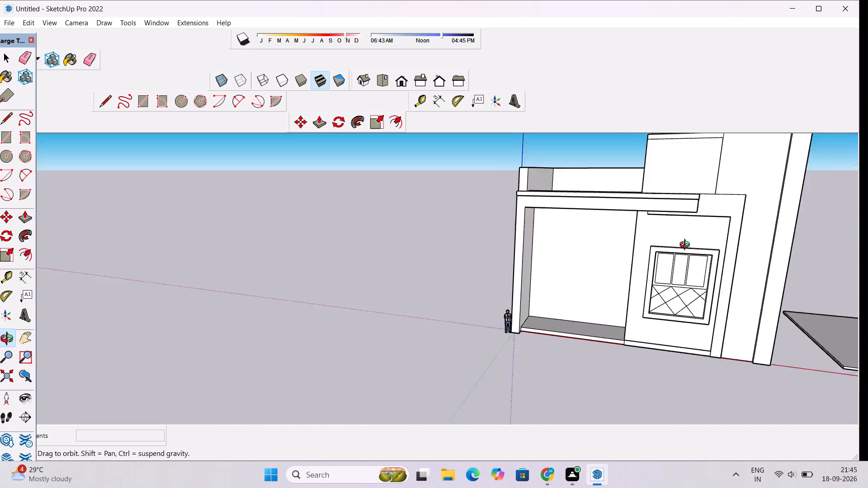
Examine the whole house from the front, the side and above, including the terrace and the upper block's roof.
left_click_drag(687, 246, 689, 230)
scroll(686, 225, "down", 2)
left_click_drag(589, 238, 627, 239)
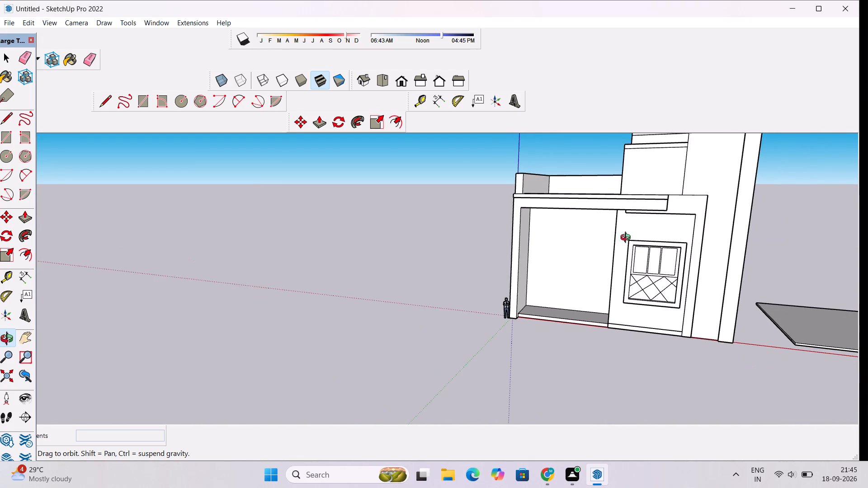
scroll(627, 239, "down", 3)
left_click_drag(637, 226, 632, 228, "shift")
scroll(632, 228, "down", 1)
left_click_drag(618, 243, 643, 265)
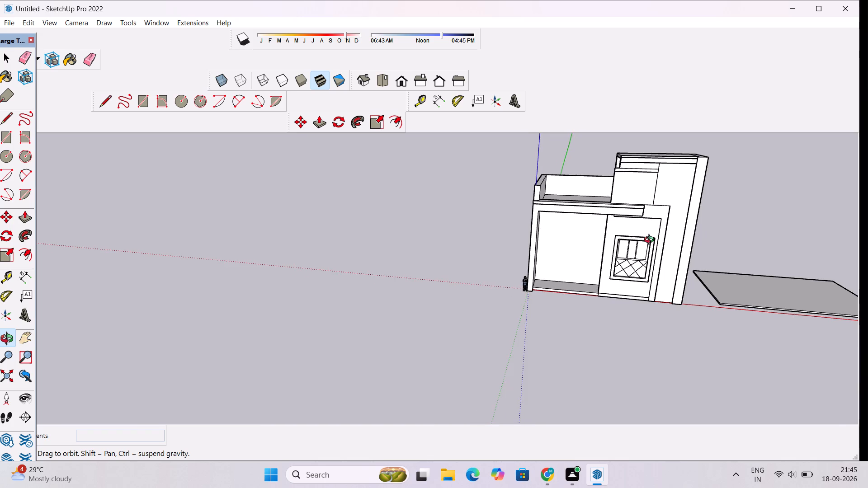
scroll(651, 241, "up", 2)
left_click_drag(638, 230, 593, 260, "shift")
left_click_drag(529, 265, 674, 267)
scroll(582, 216, "up", 1)
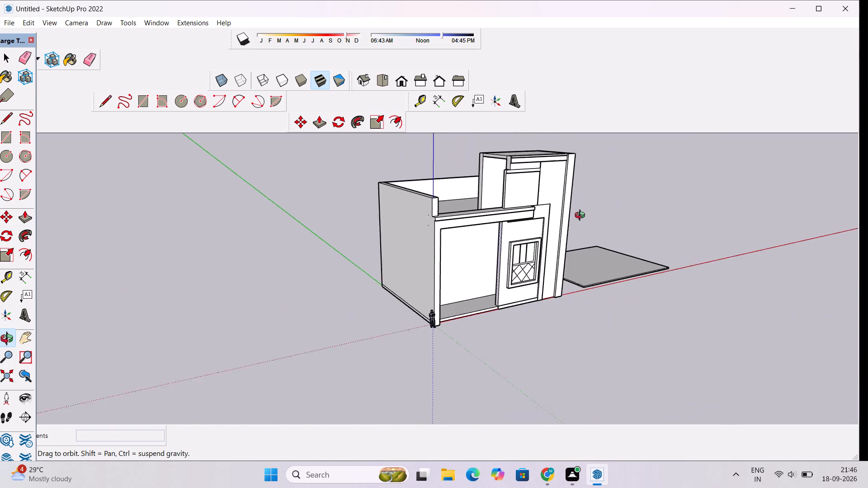
scroll(582, 216, "up", 1)
left_click_drag(574, 216, 596, 283, "shift")
scroll(410, 323, "up", 7)
left_click_drag(594, 235, 524, 324)
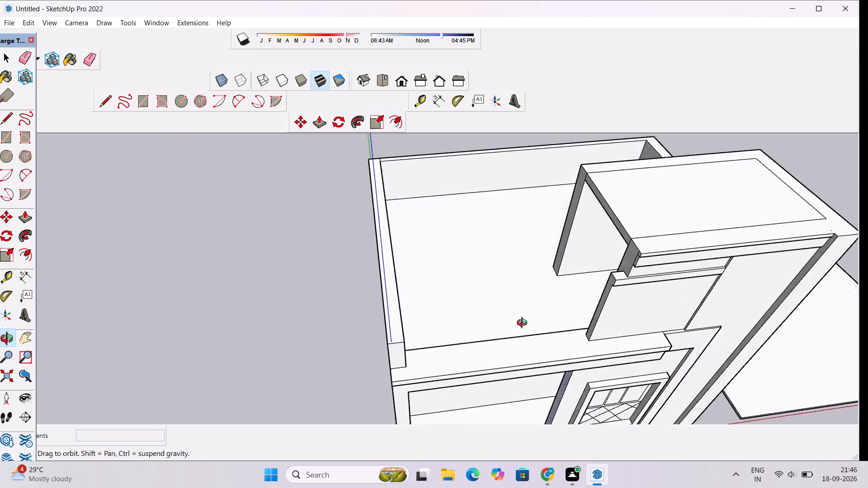
left_click_drag(524, 324, 433, 318)
scroll(421, 307, "down", 5)
left_click_drag(419, 324, 460, 291)
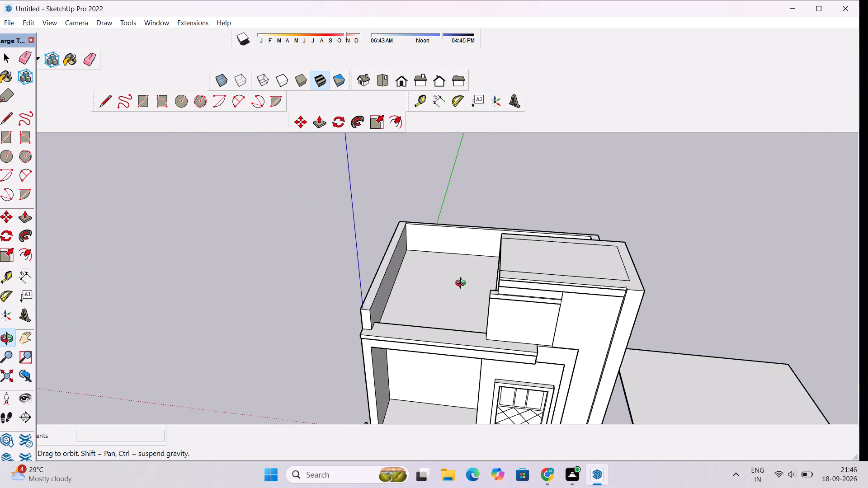
left_click_drag(465, 291, 503, 225)
Erase the two short vertical seam edges between the roof slab's end and the walls on the upper block's open side.
left_click_drag(493, 253, 745, 210)
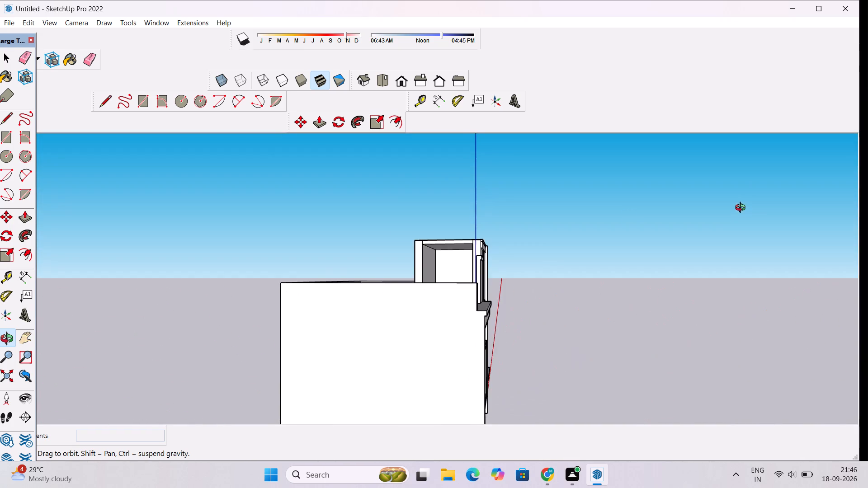
scroll(363, 249, "up", 11)
left_click_drag(540, 244, 538, 297)
scroll(508, 260, "up", 4)
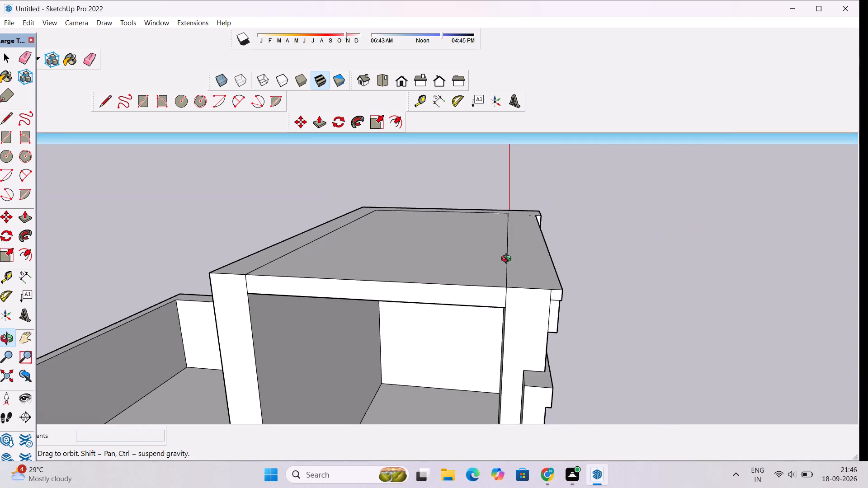
scroll(508, 260, "up", 6)
key("e")
scroll(510, 302, "down", 5)
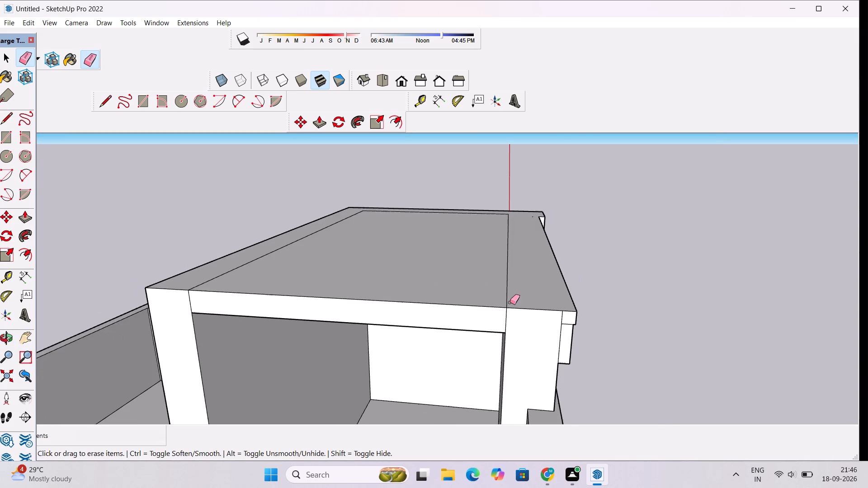
scroll(511, 263, "down", 3)
scroll(505, 317, "up", 6)
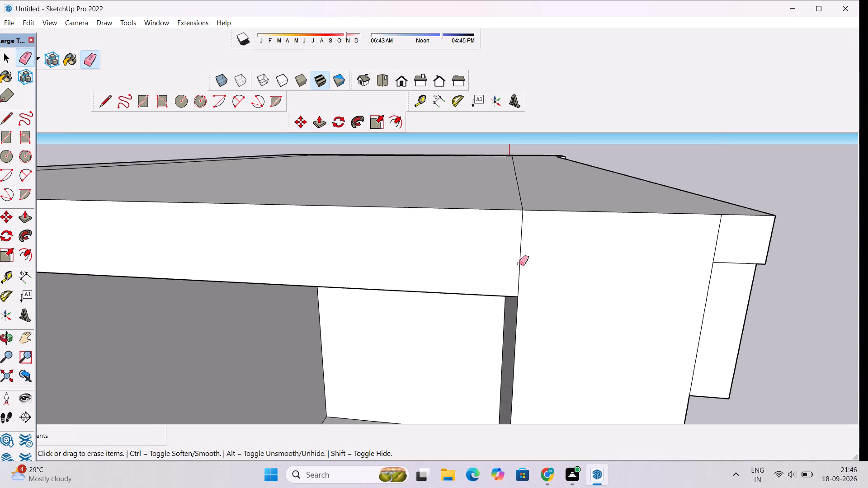
left_click(519, 262)
scroll(508, 259, "down", 9)
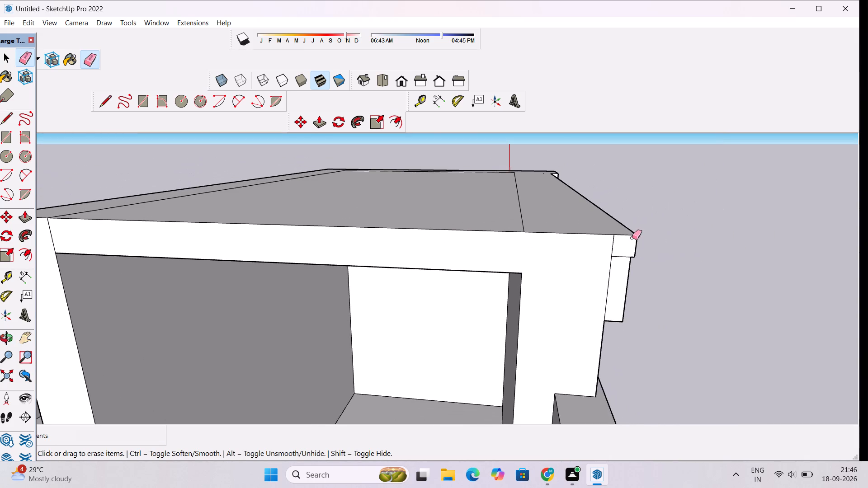
scroll(225, 224, "down", 5)
scroll(131, 231, "up", 4)
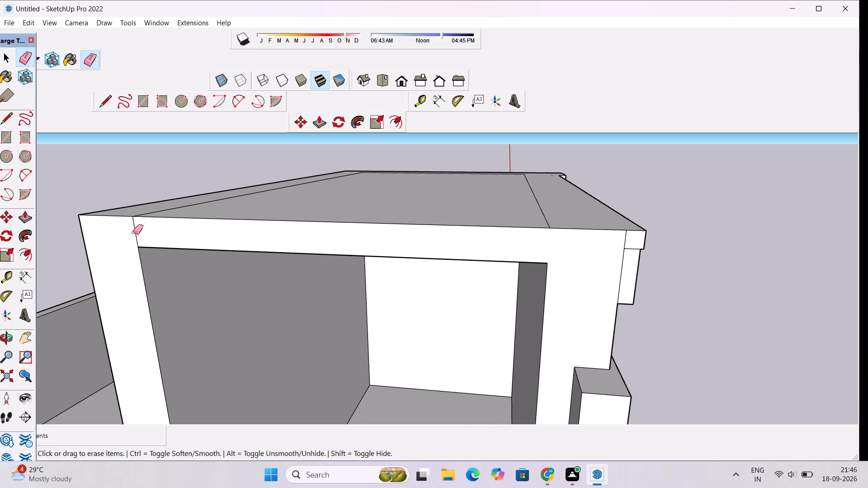
left_click_drag(137, 218, 132, 224)
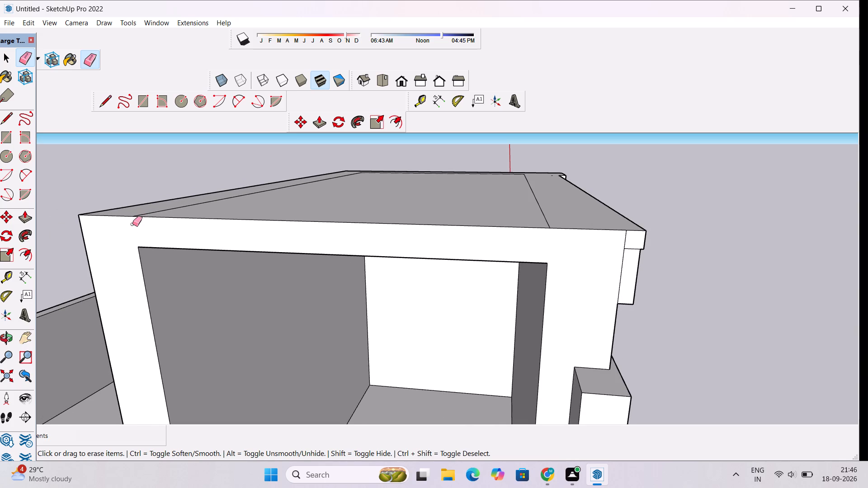
Examine the cleaned upper block, the terrace parapets and the full front facade from several angles.
key("o")
left_click_drag(401, 301, 336, 302)
scroll(336, 300, "down", 4)
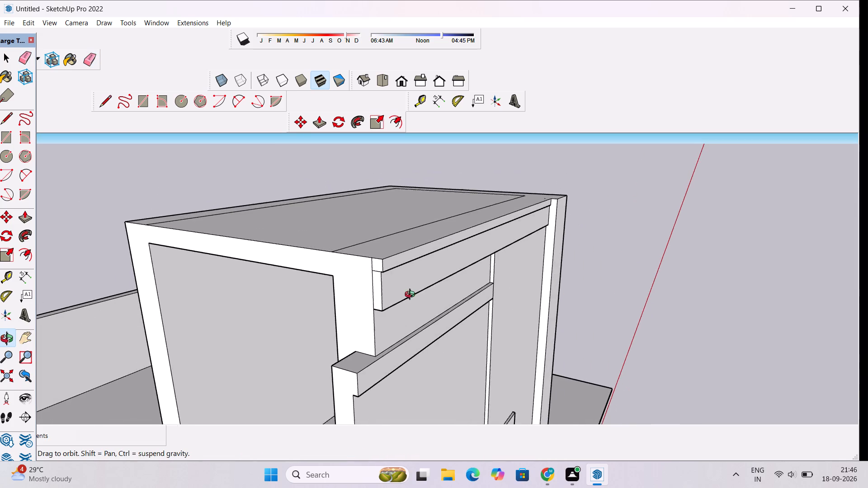
left_click_drag(572, 294, 488, 304)
left_click_drag(421, 296, 556, 289, "shift")
left_click_drag(572, 314, 557, 302)
left_click_drag(542, 295, 559, 297, "shift")
scroll(560, 297, "down", 8)
left_click_drag(550, 336, 559, 265)
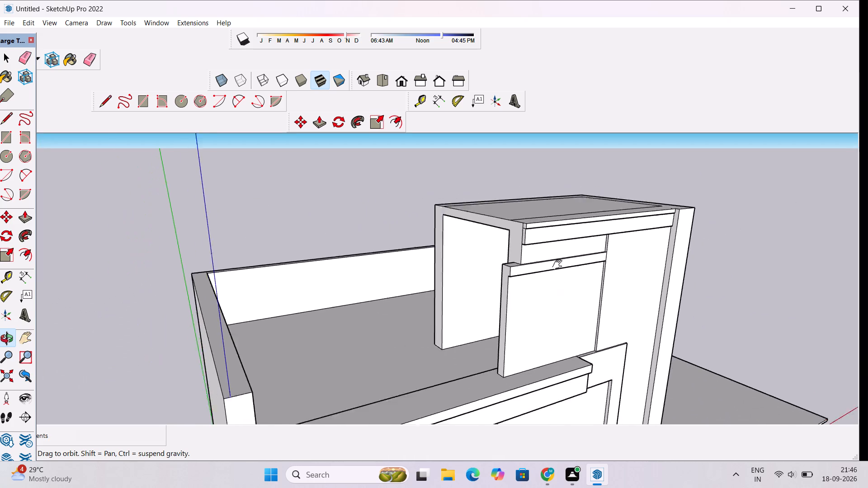
left_click_drag(559, 265, 560, 263)
scroll(561, 263, "up", 3)
scroll(561, 263, "down", 4)
left_click_drag(564, 318, 567, 295, "shift")
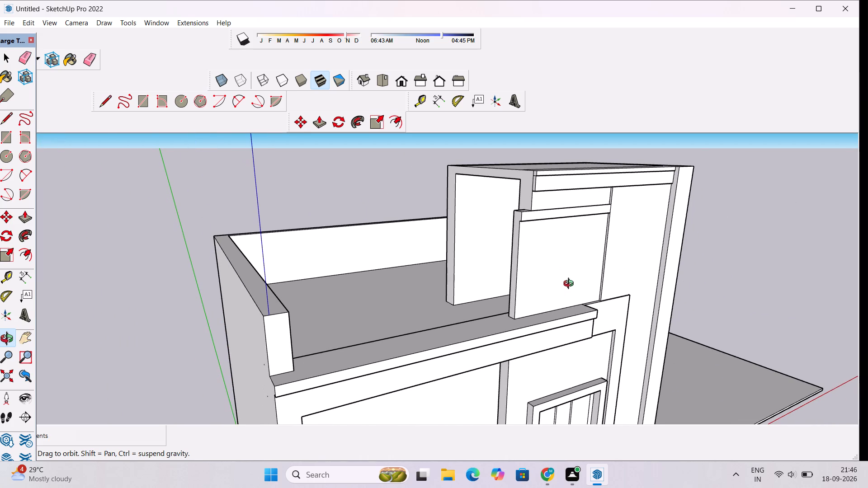
scroll(574, 275, "down", 1)
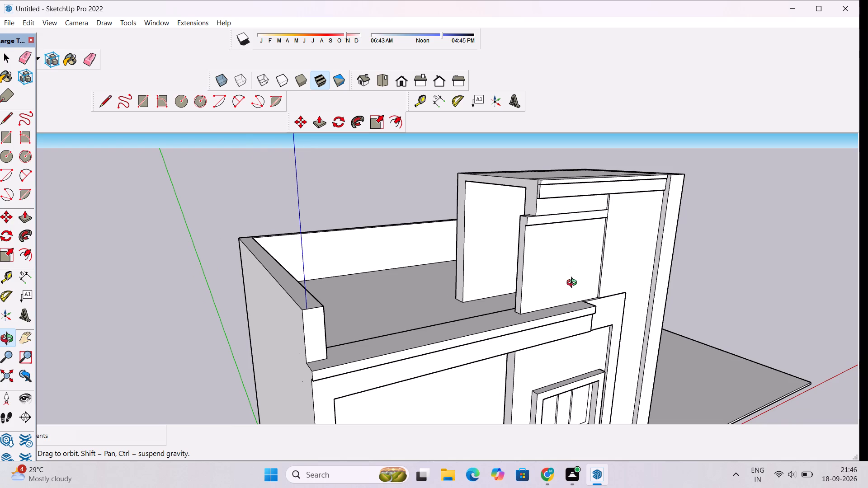
scroll(572, 284, "down", 3)
left_click_drag(629, 331, 537, 347)
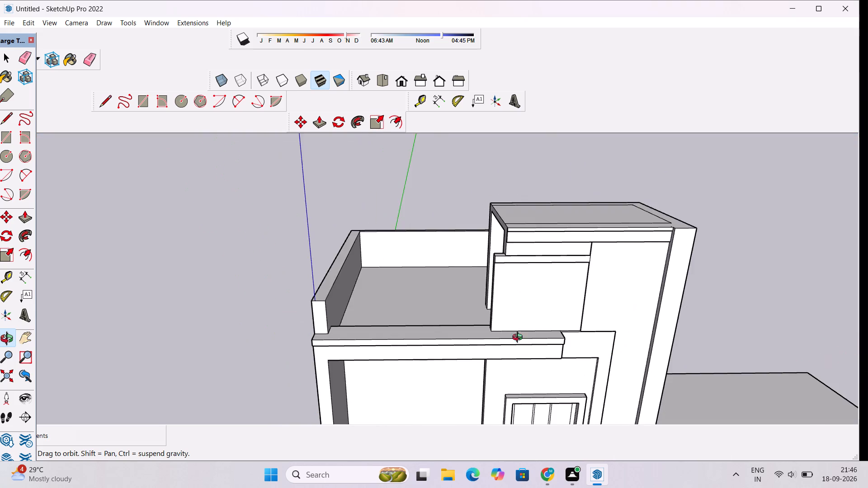
scroll(508, 333, "down", 4)
left_click_drag(517, 354, 542, 275, "shift")
scroll(544, 269, "down", 4)
left_click_drag(569, 366, 576, 286)
scroll(576, 286, "up", 2)
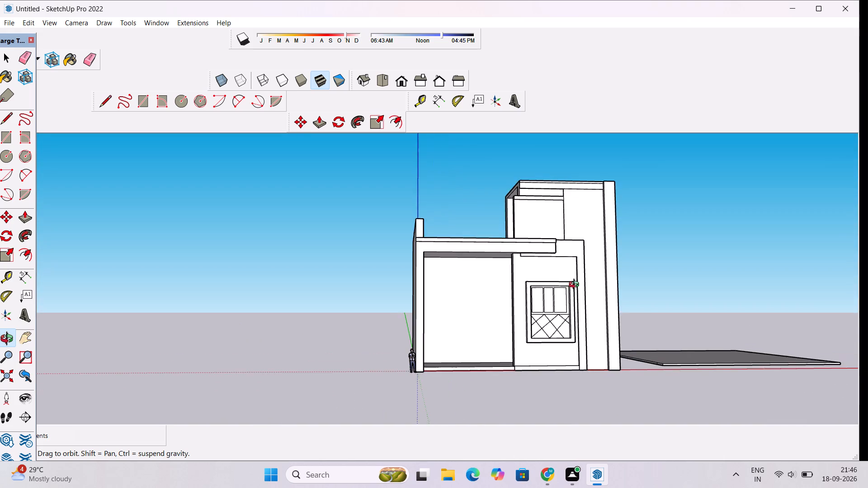
left_click_drag(566, 323, 561, 353)
scroll(561, 354, "down", 4)
left_click_drag(561, 341, 576, 286, "shift")
left_click_drag(576, 300, 569, 335)
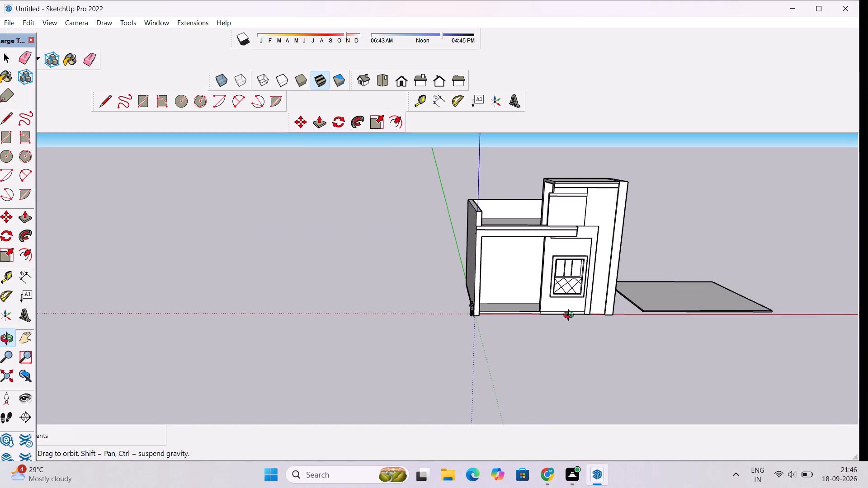
left_click_drag(571, 315, 495, 307)
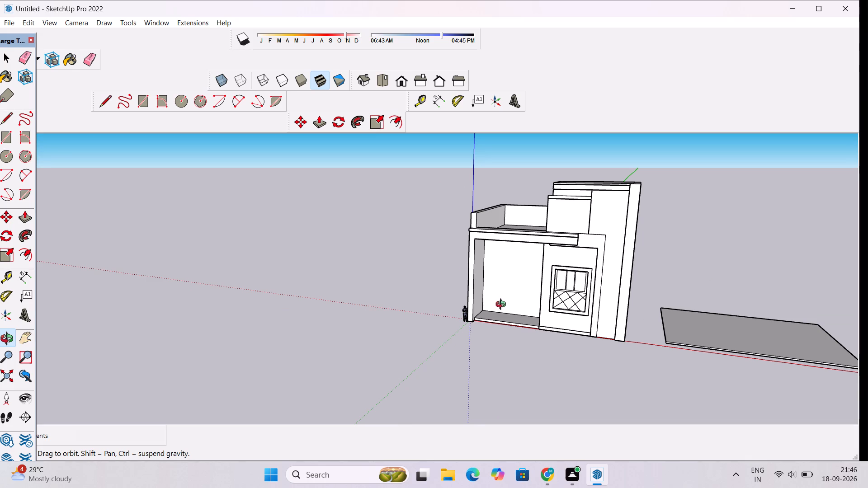
left_click_drag(546, 332, 553, 338)
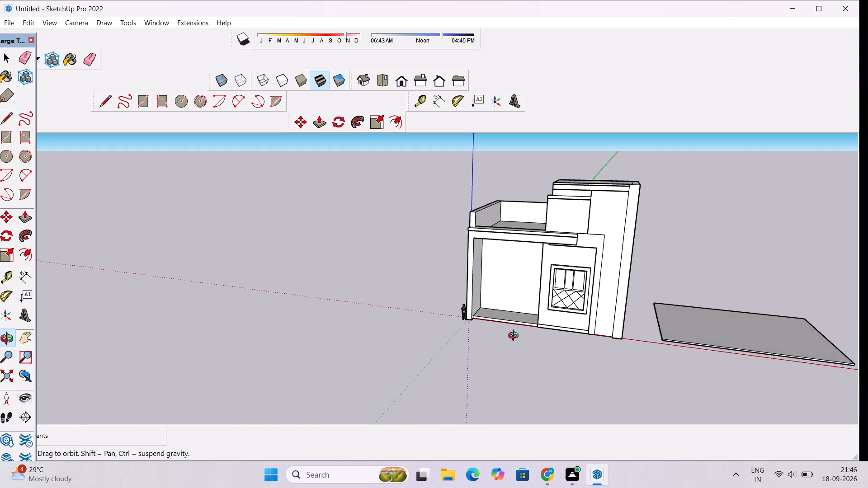
Draw a door-shaped rectangle about 11' 3" wide and 22' 1" high on the recessed opening's back wall, starting from the floor edge.
left_click_drag(515, 337, 575, 312)
scroll(529, 311, "up", 3)
left_click_drag(529, 311, 578, 340, "shift")
scroll(578, 341, "up", 5)
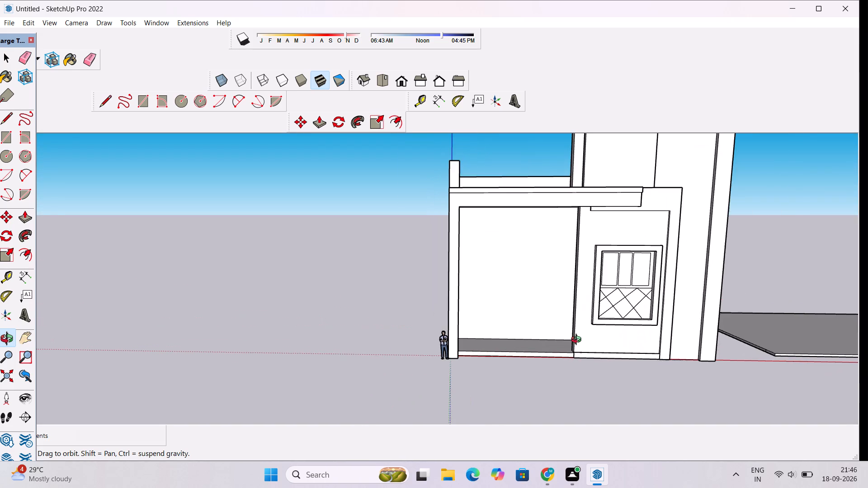
scroll(578, 341, "up", 2)
left_click_drag(541, 363, 562, 369)
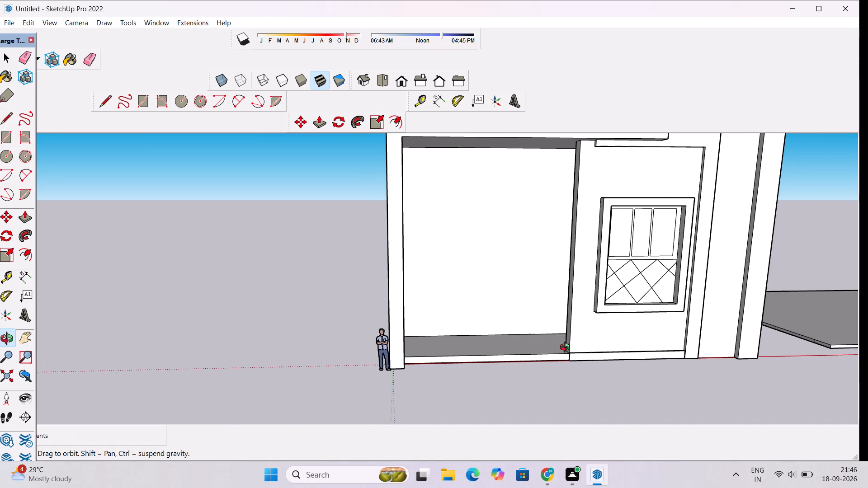
scroll(568, 348, "down", 2)
left_click_drag(571, 358, 544, 352)
scroll(520, 337, "up", 2)
left_click_drag(520, 337, 526, 342, "shift")
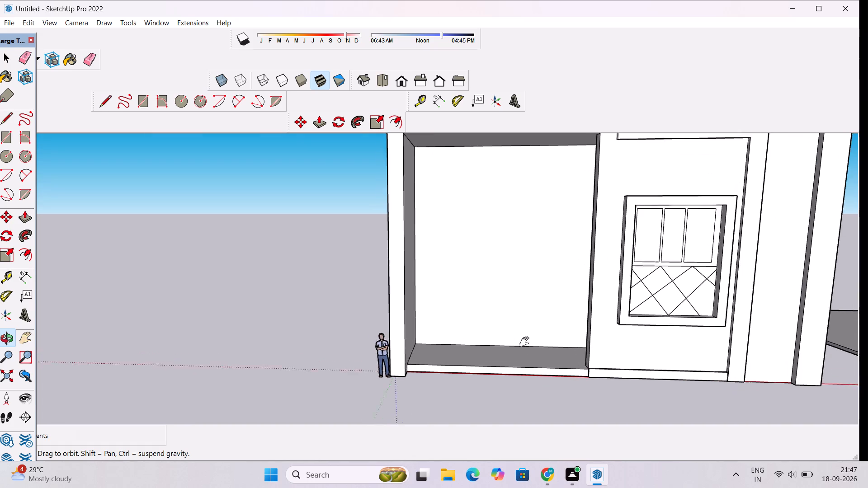
left_click_drag(526, 342, 531, 347, "shift")
scroll(531, 347, "up", 1)
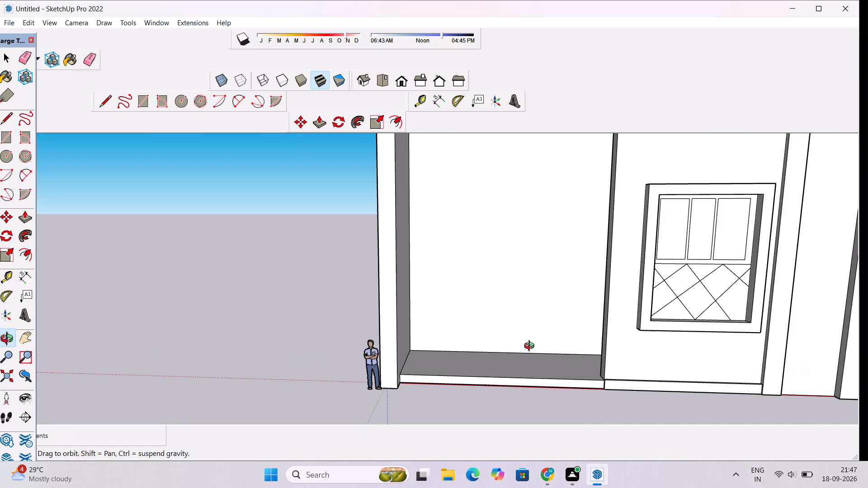
key("r")
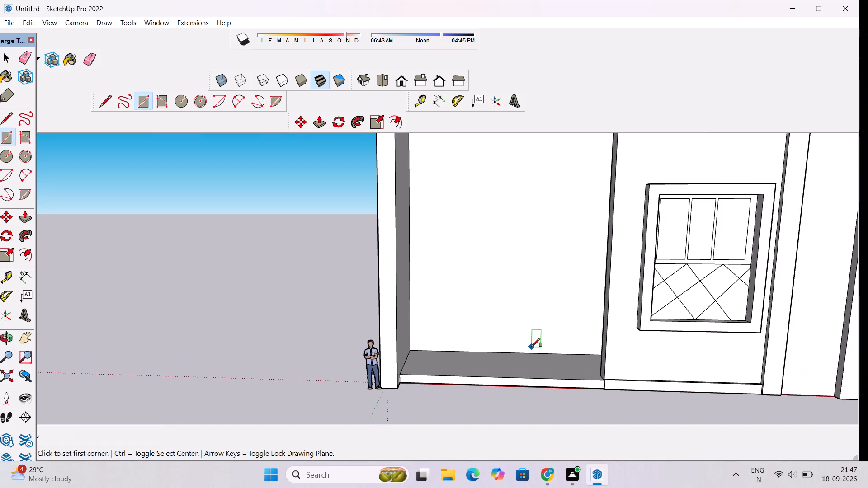
scroll(531, 347, "up", 1)
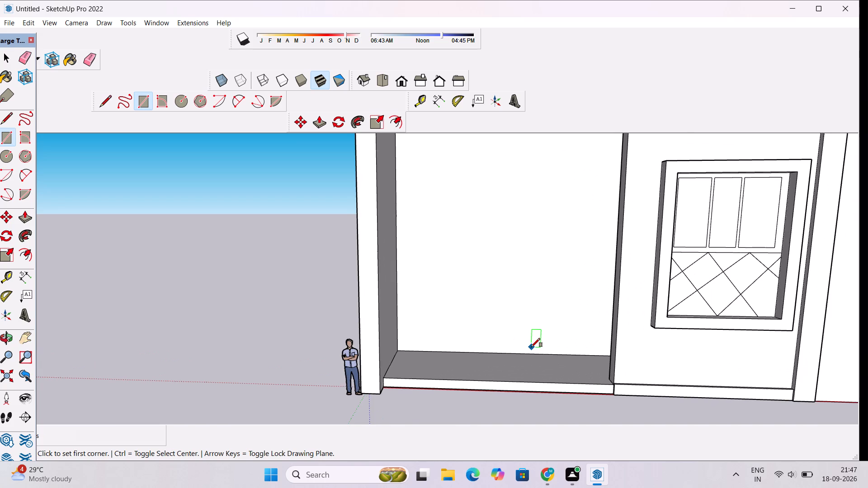
scroll(531, 347, "up", 1)
scroll(532, 348, "down", 6)
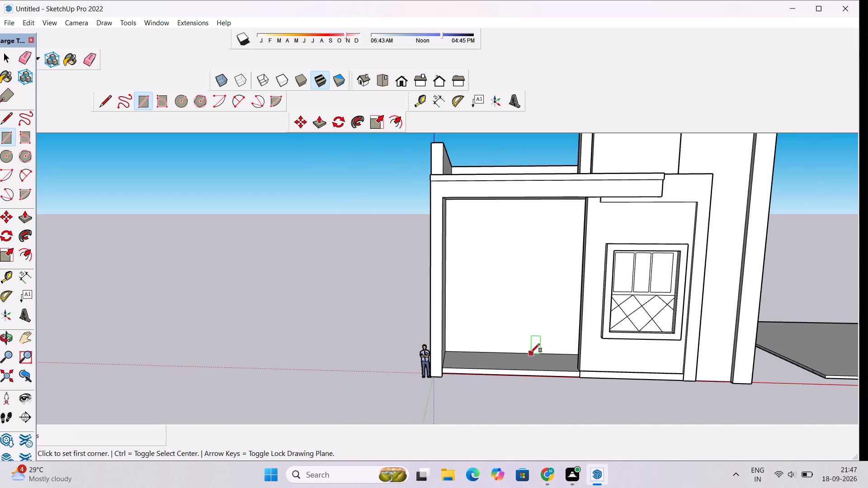
scroll(511, 347, "up", 2)
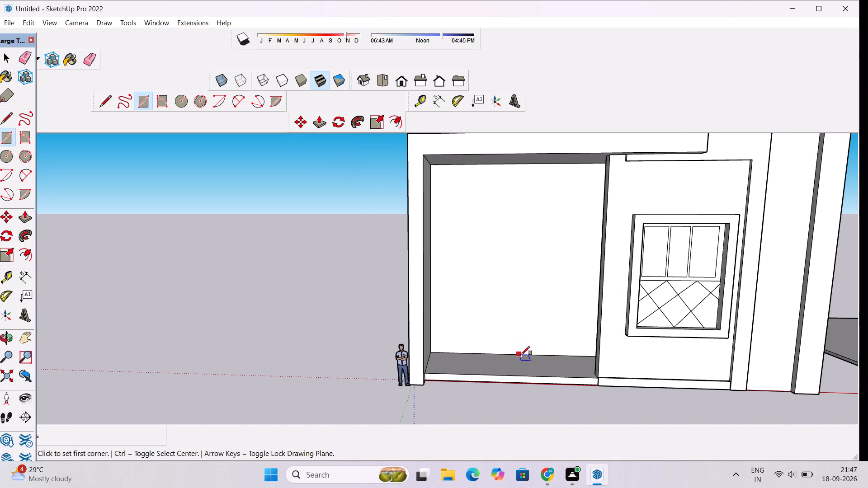
left_click(528, 352)
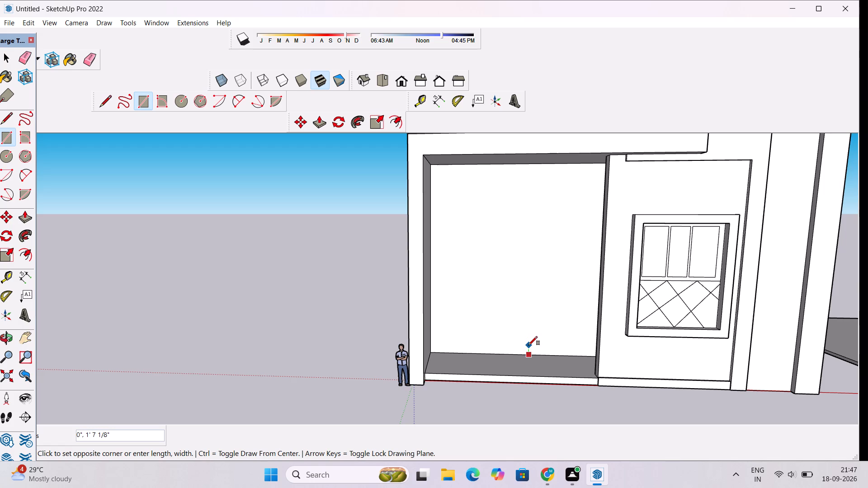
scroll(528, 345, "up", 2)
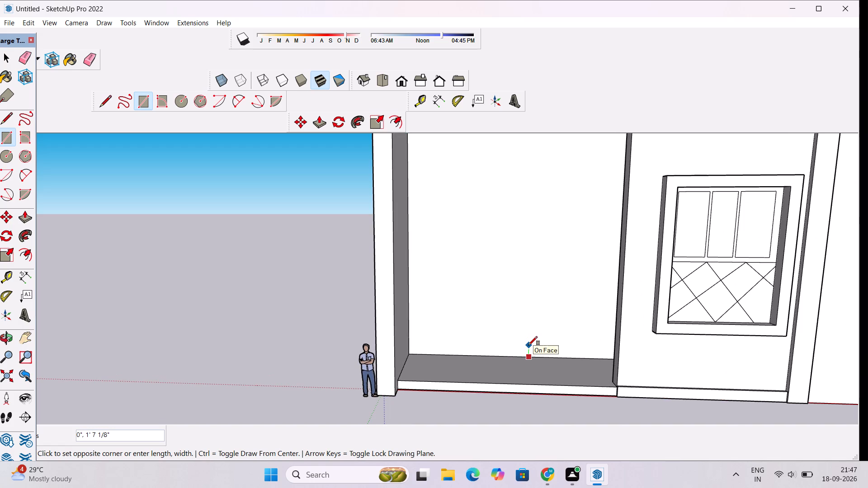
scroll(528, 345, "up", 1)
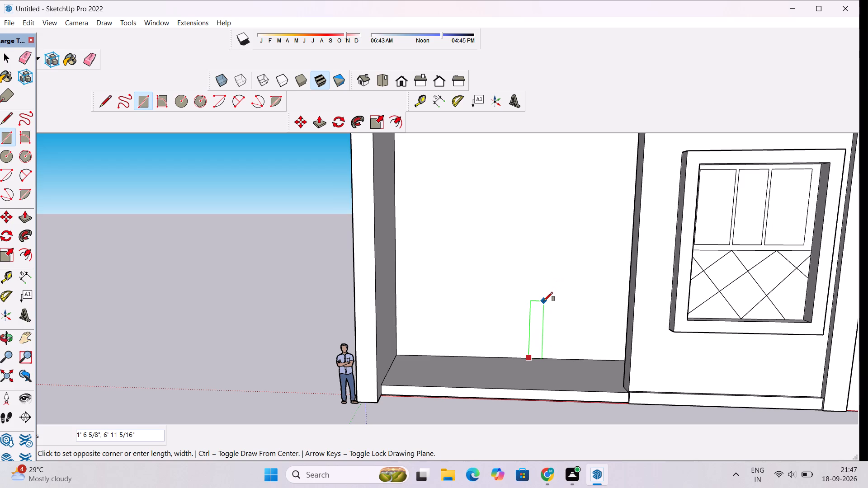
scroll(544, 301, "down", 8)
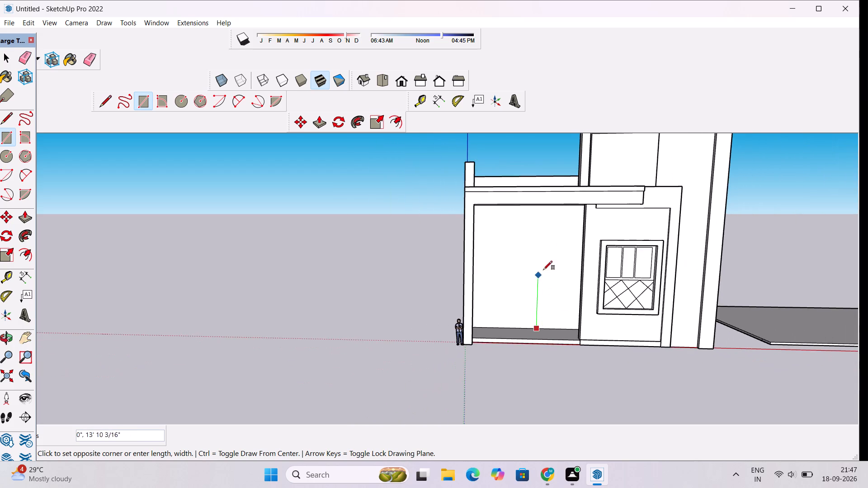
scroll(554, 237, "up", 4)
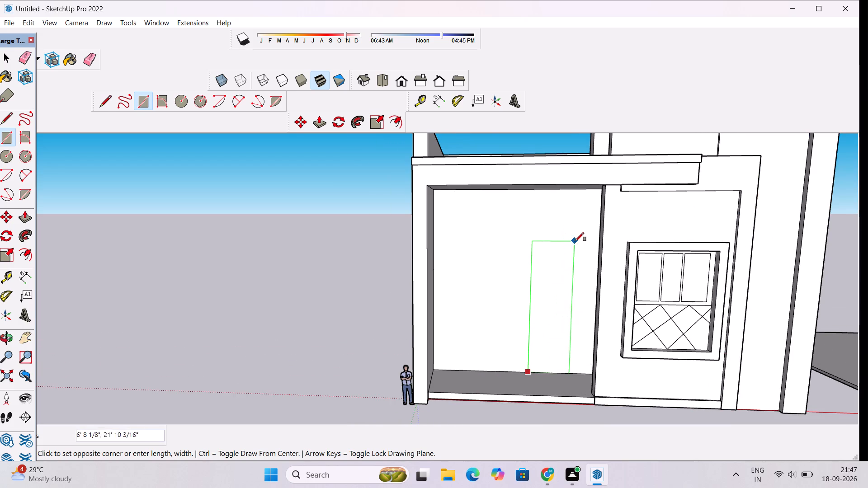
scroll(578, 241, "up", 9)
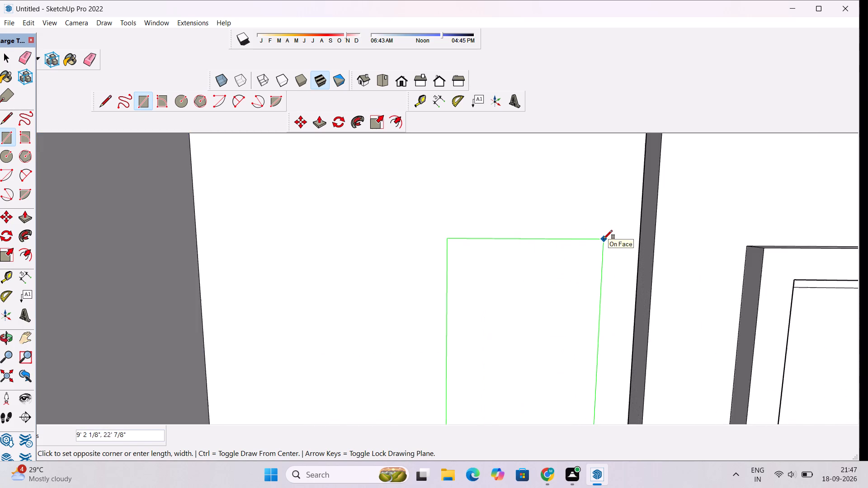
scroll(604, 239, "up", 11)
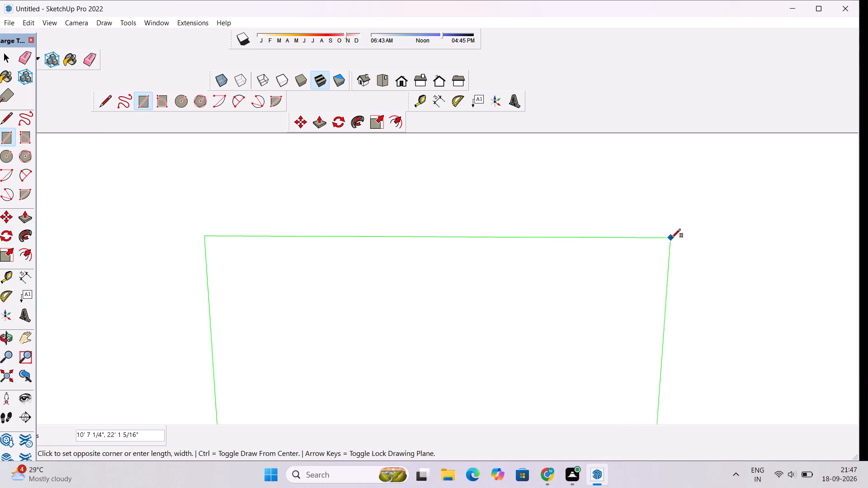
left_click(702, 239)
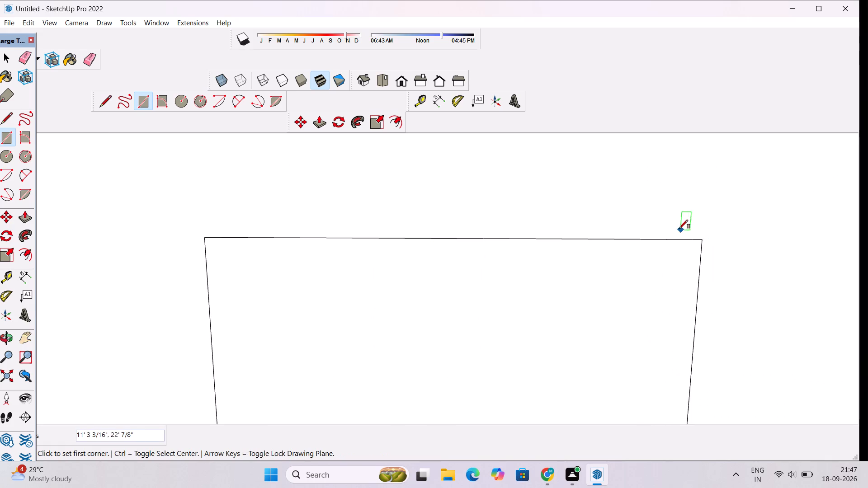
Examine the door rectangle in the recessed opening from several angles, including its gap to the window-side wall.
scroll(678, 228, "down", 10)
key("o")
scroll(631, 222, "down", 12)
left_click_drag(617, 271, 630, 325)
scroll(630, 325, "up", 1)
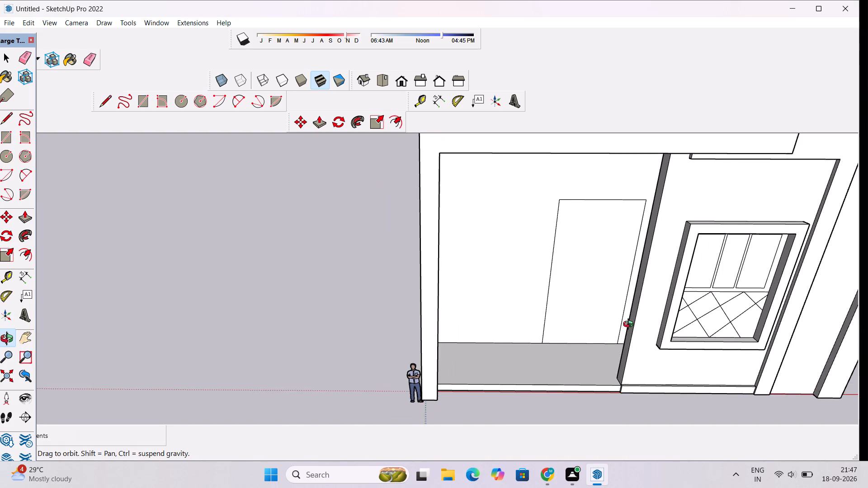
left_click_drag(630, 325, 609, 257, "shift")
scroll(607, 257, "up", 2)
left_click_drag(597, 321, 594, 255)
scroll(591, 250, "down", 2)
left_click_drag(591, 243, 593, 255, "shift")
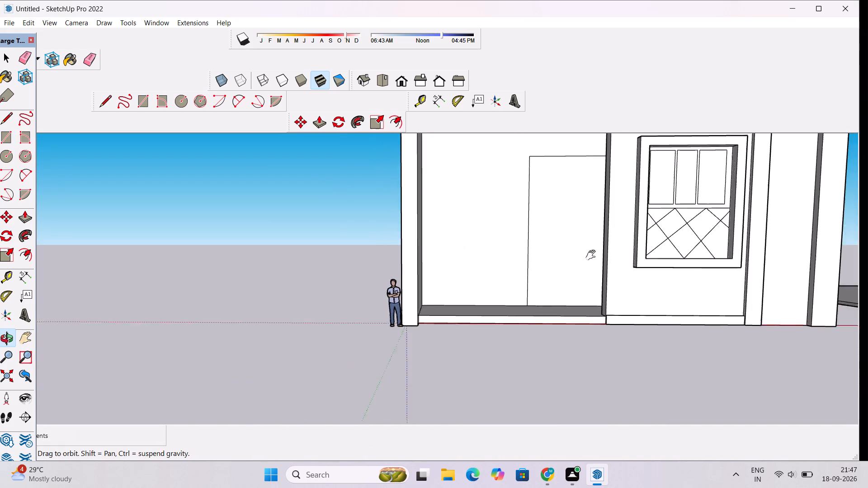
left_click_drag(593, 255, 594, 306, "shift")
scroll(594, 305, "up", 4)
left_click_drag(578, 306, 604, 309)
scroll(604, 309, "up", 3)
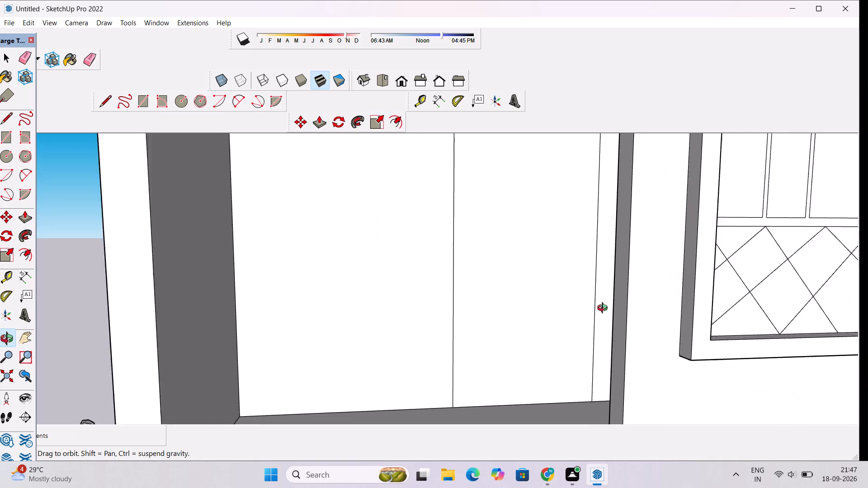
scroll(604, 309, "up", 2)
left_click_drag(604, 309, 604, 313)
scroll(604, 313, "down", 4)
left_click_drag(587, 284, 583, 326, "shift")
scroll(583, 326, "up", 2)
left_click_drag(583, 326, 590, 338, "shift")
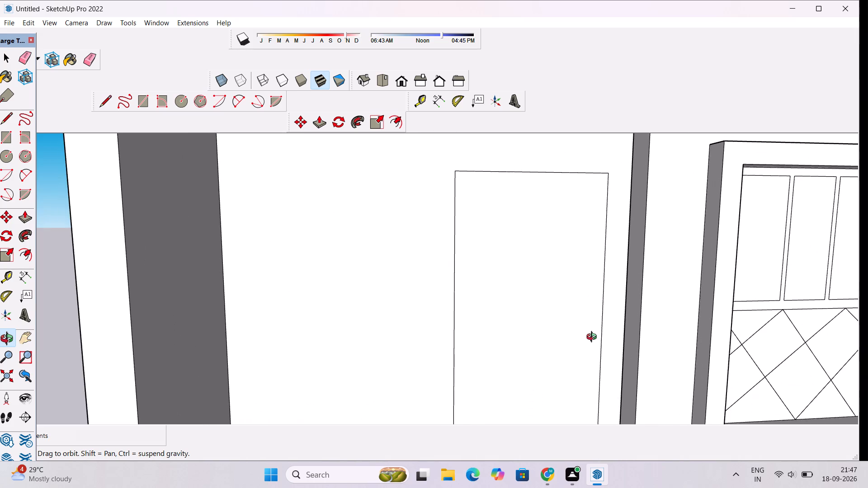
scroll(598, 337, "up", 1)
left_click_drag(603, 333, 578, 248)
scroll(577, 244, "down", 4)
left_click_drag(574, 273, 602, 284)
left_click_drag(583, 261, 581, 343, "shift")
scroll(579, 342, "down", 4, "shift")
left_click_drag(578, 336, 572, 296, "shift")
Widen the door rectangle by moving its vertical edge nearest the window wall closer to that wall.
key("m")
scroll(572, 295, "up", 2)
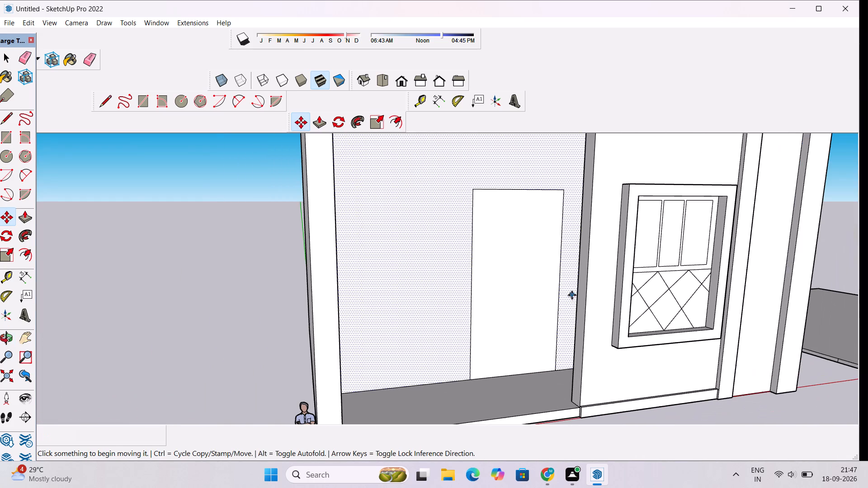
left_click(561, 281)
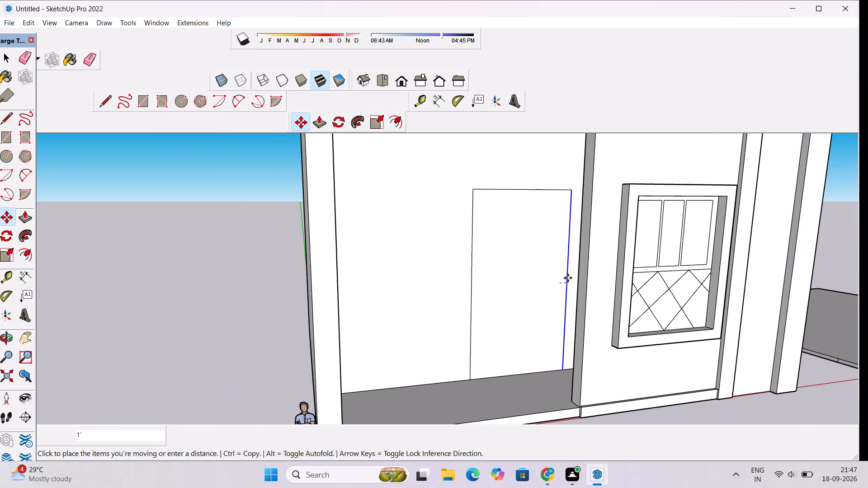
left_click(572, 276)
scroll(529, 277, "down", 1)
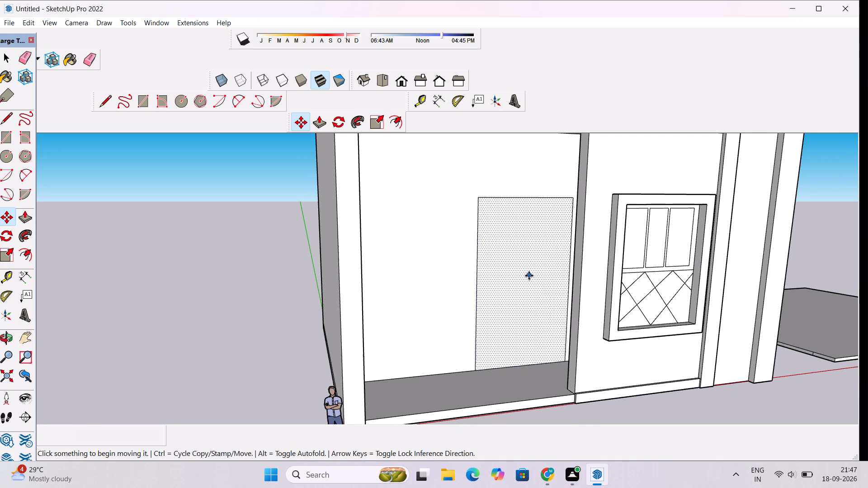
Examine the widened door rectangle within the recessed opening and the surrounding front facade.
key("o")
left_click_drag(536, 302, 519, 308)
scroll(518, 306, "down", 4)
left_click_drag(521, 310, 530, 256, "shift")
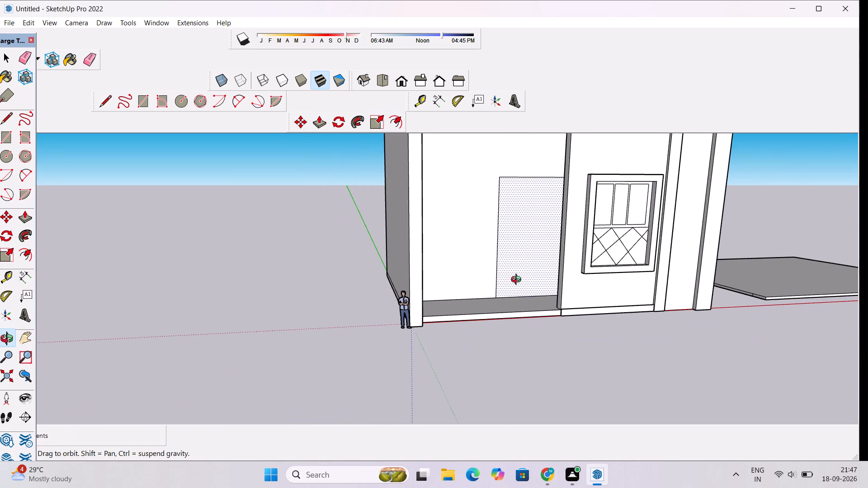
left_click_drag(518, 281, 521, 289)
key("space")
left_click(321, 268)
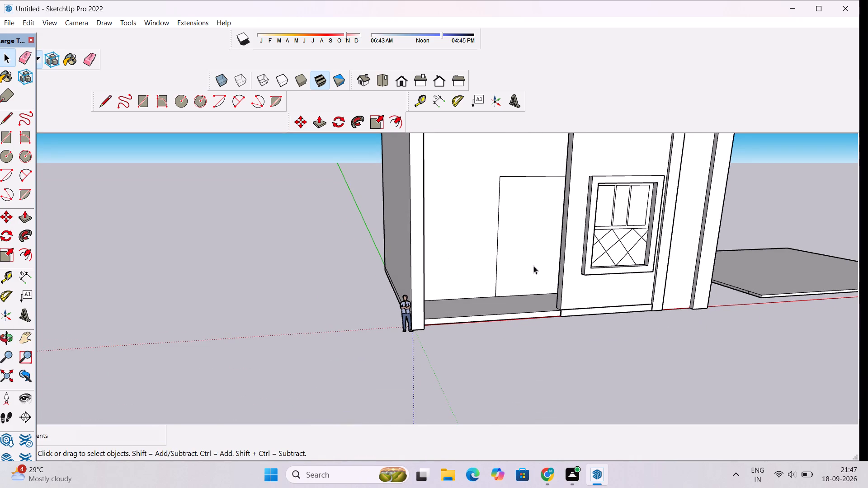
key("o")
scroll(569, 257, "down", 4)
left_click_drag(569, 257, 546, 257, "shift")
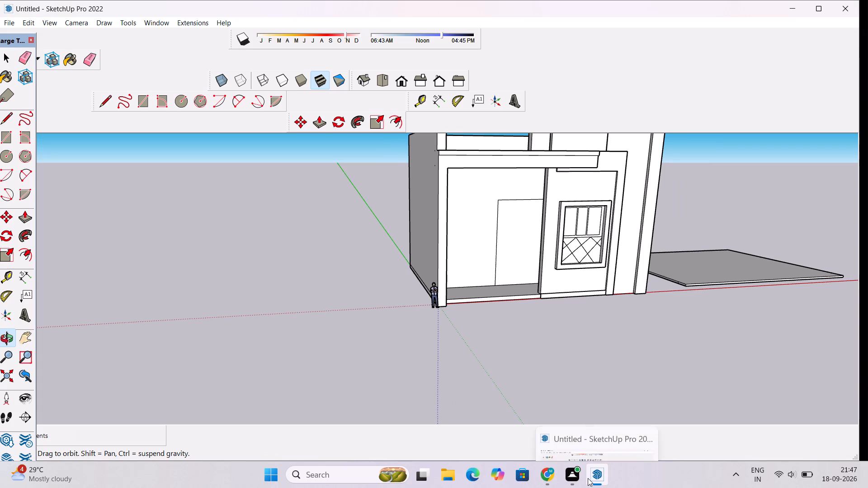
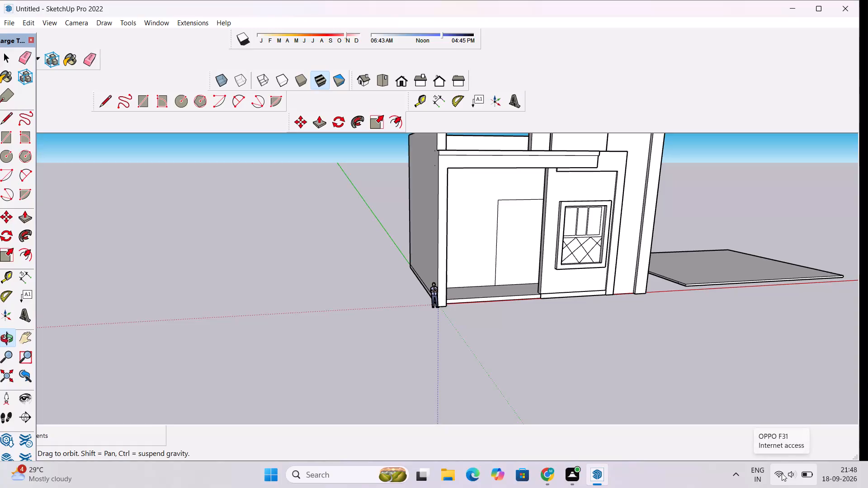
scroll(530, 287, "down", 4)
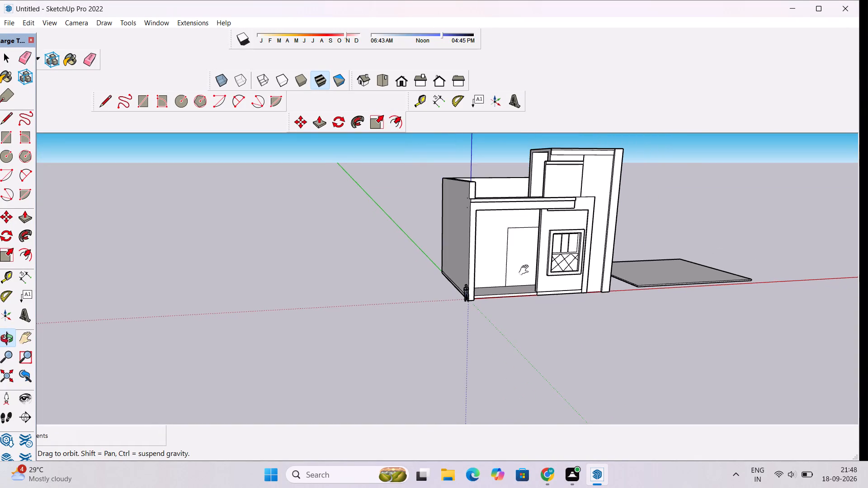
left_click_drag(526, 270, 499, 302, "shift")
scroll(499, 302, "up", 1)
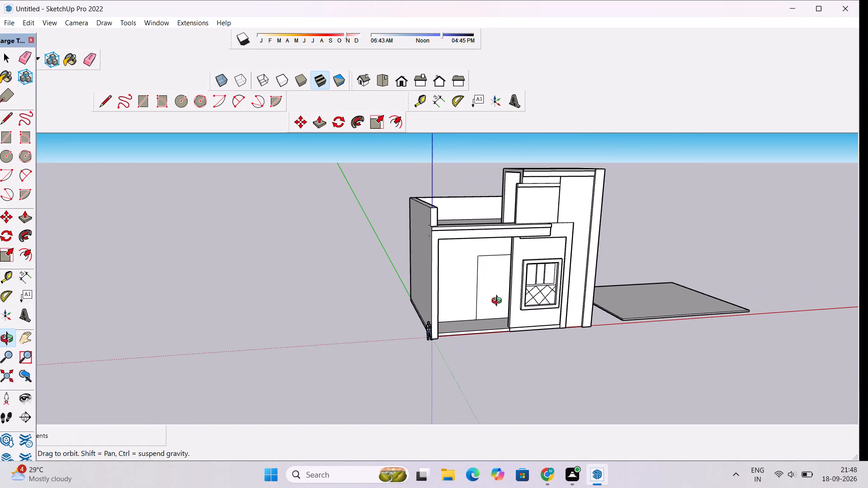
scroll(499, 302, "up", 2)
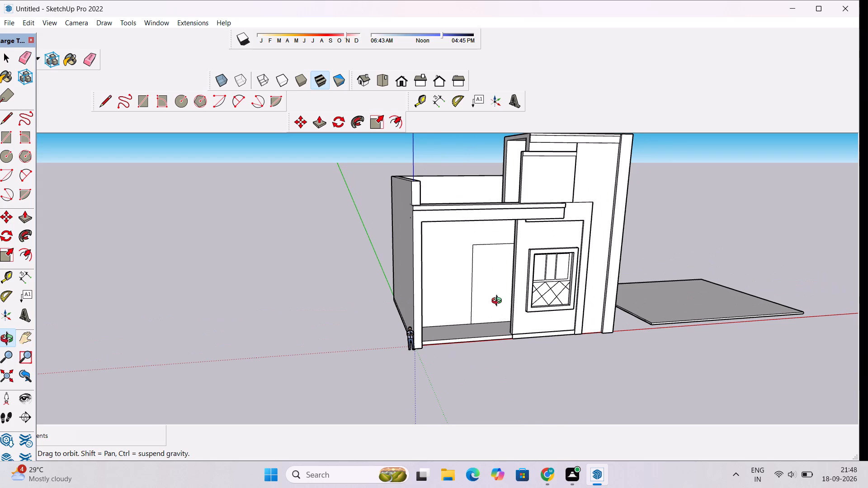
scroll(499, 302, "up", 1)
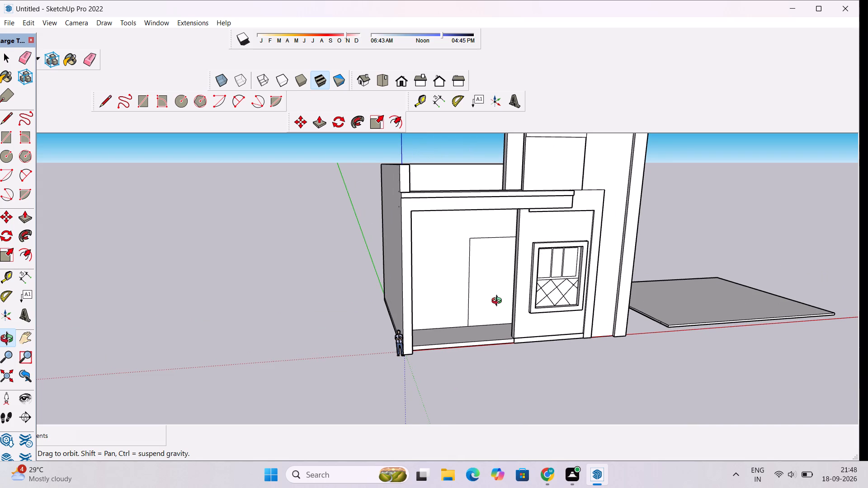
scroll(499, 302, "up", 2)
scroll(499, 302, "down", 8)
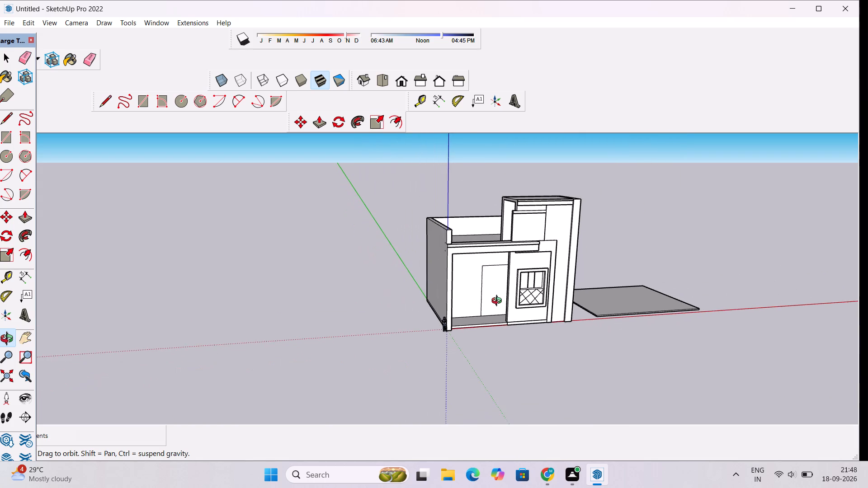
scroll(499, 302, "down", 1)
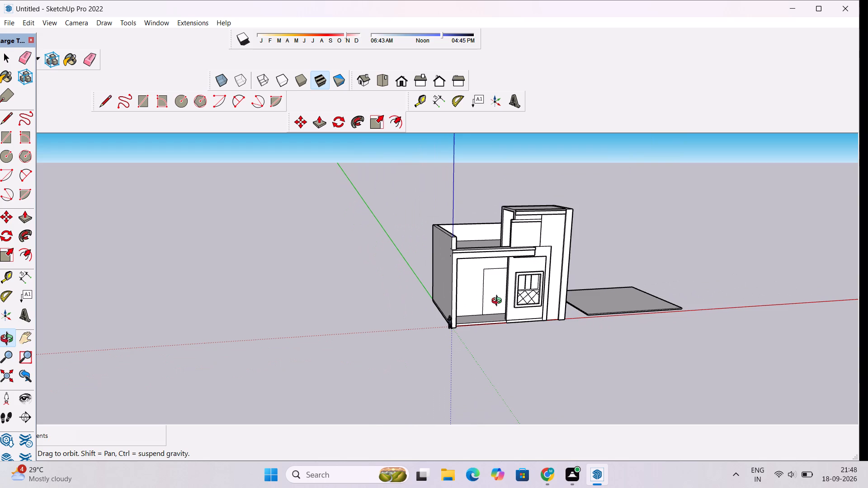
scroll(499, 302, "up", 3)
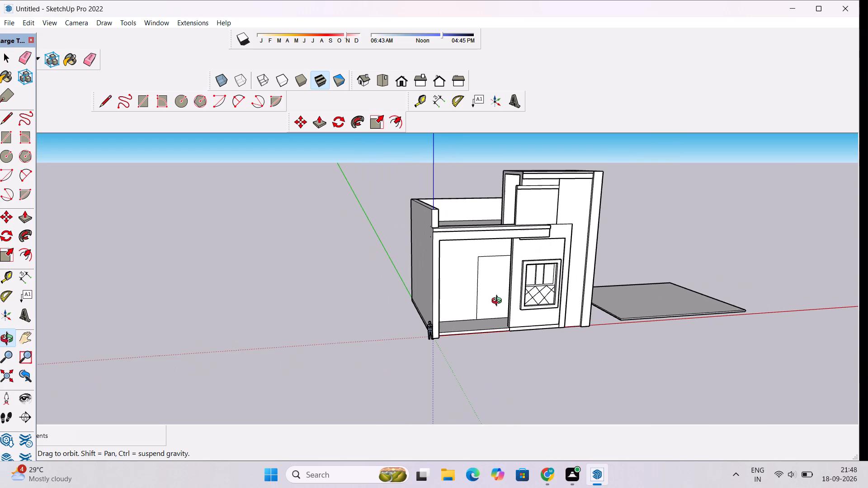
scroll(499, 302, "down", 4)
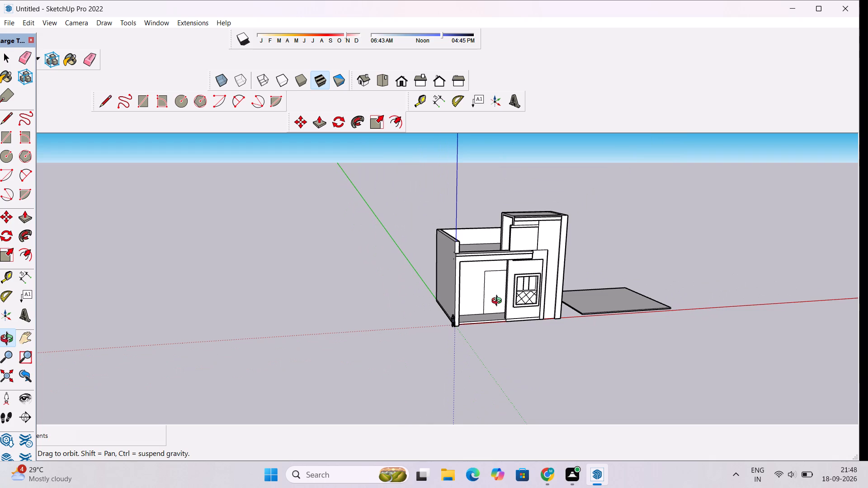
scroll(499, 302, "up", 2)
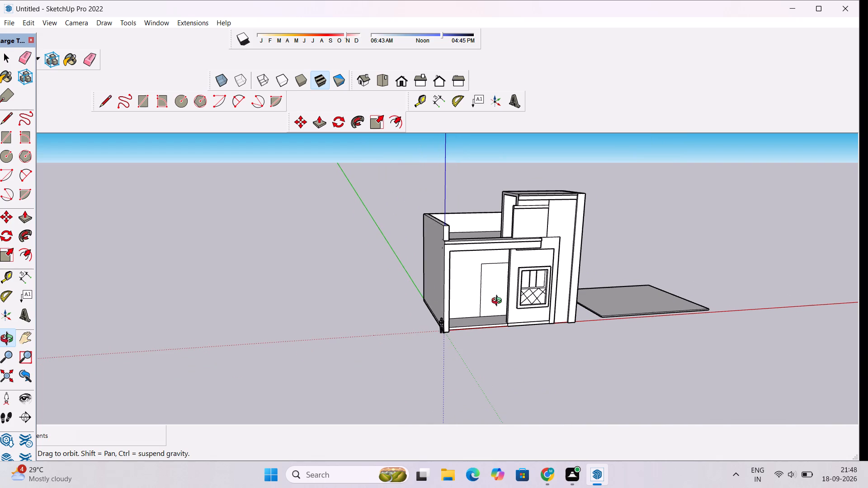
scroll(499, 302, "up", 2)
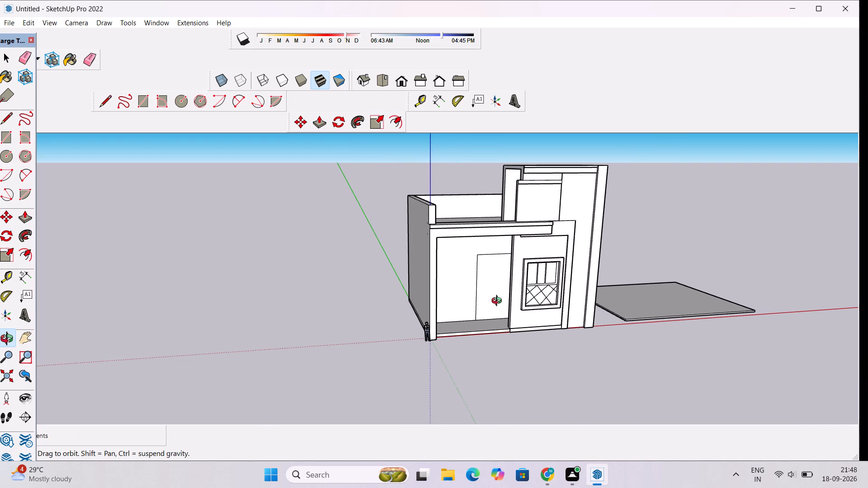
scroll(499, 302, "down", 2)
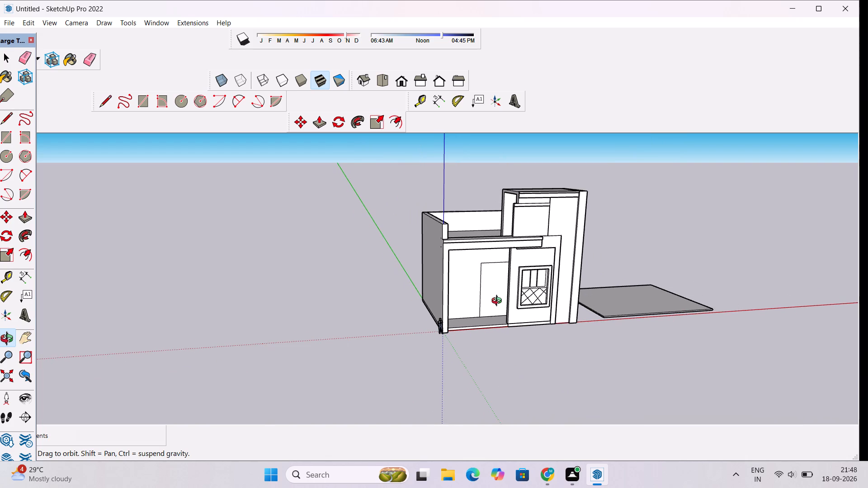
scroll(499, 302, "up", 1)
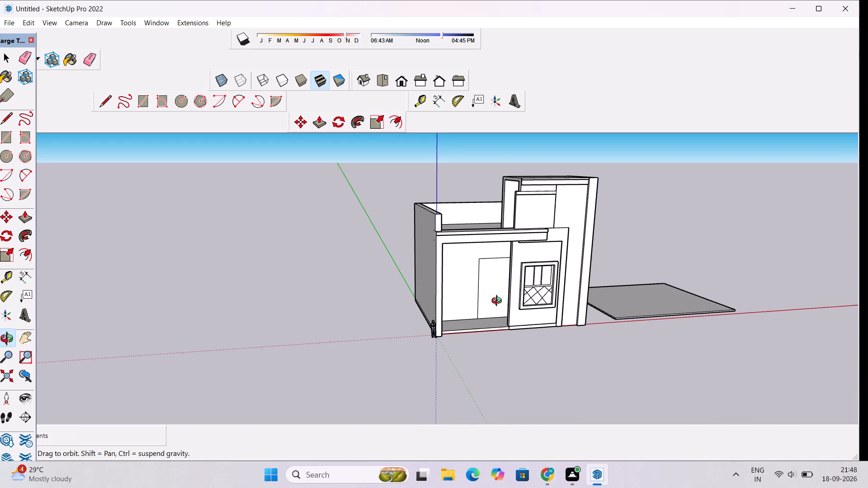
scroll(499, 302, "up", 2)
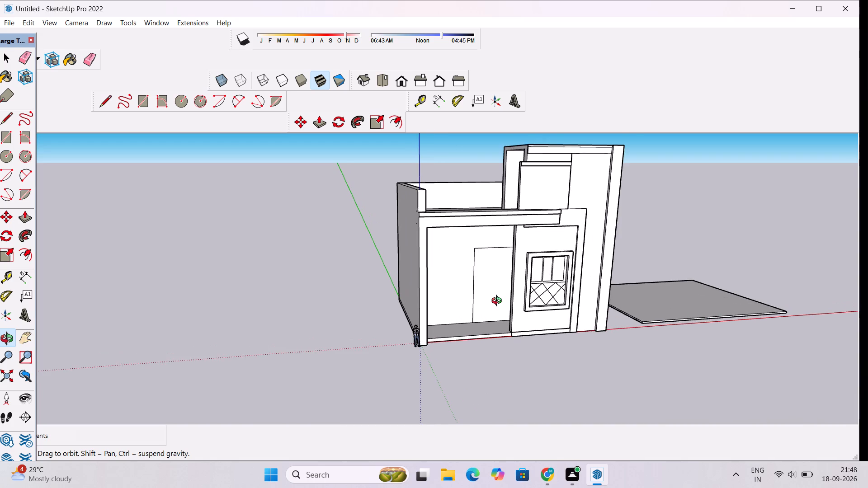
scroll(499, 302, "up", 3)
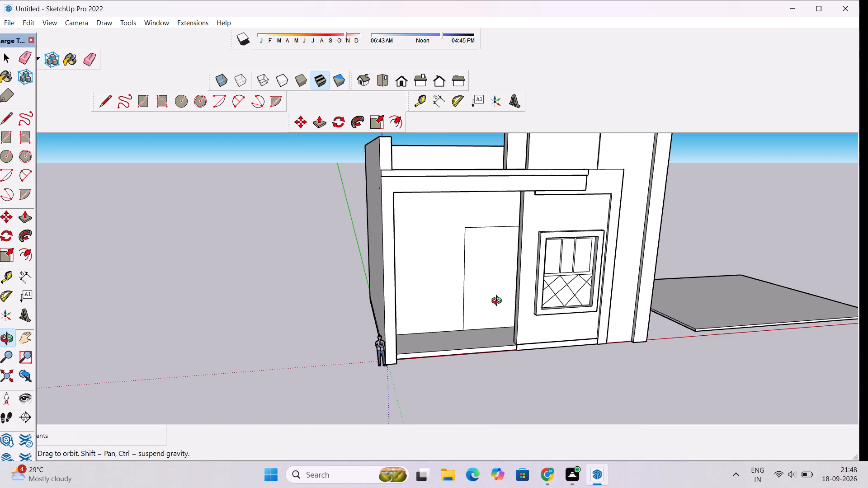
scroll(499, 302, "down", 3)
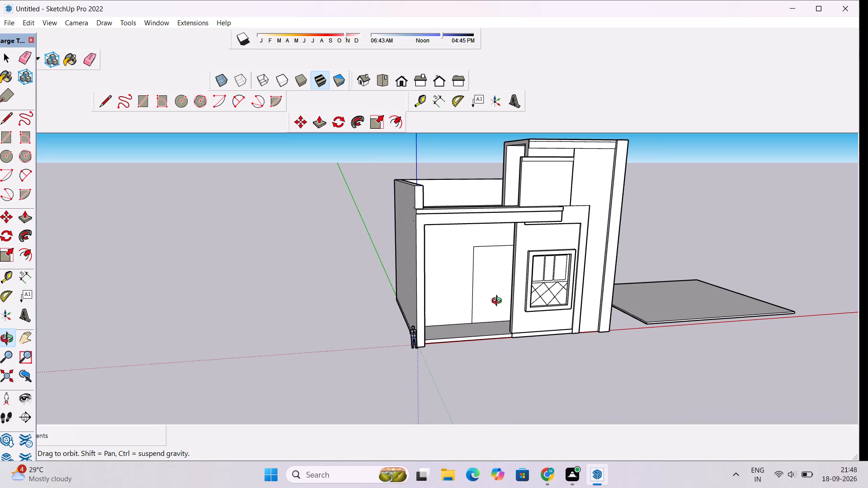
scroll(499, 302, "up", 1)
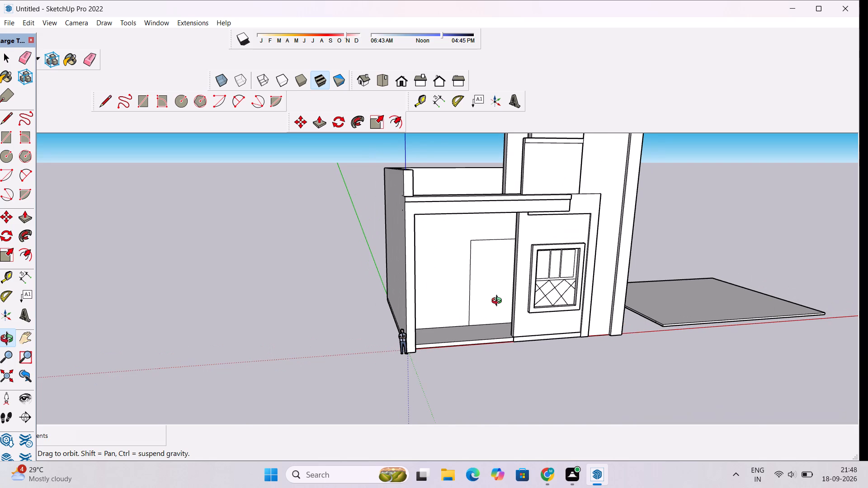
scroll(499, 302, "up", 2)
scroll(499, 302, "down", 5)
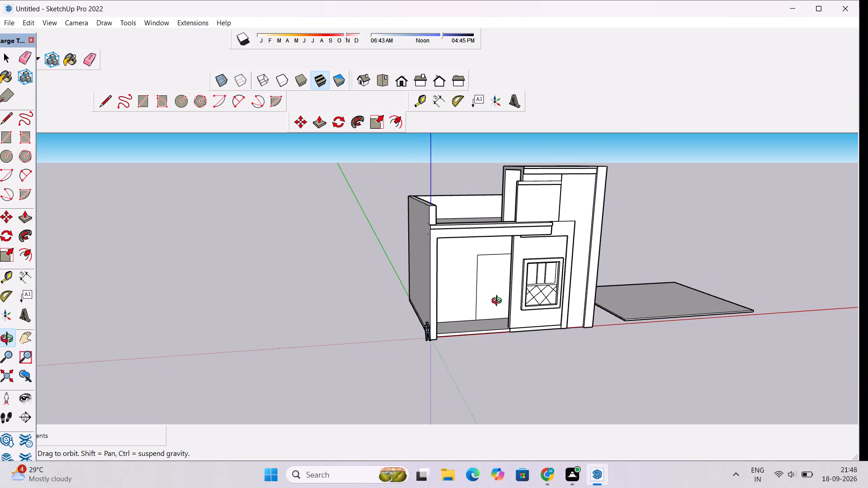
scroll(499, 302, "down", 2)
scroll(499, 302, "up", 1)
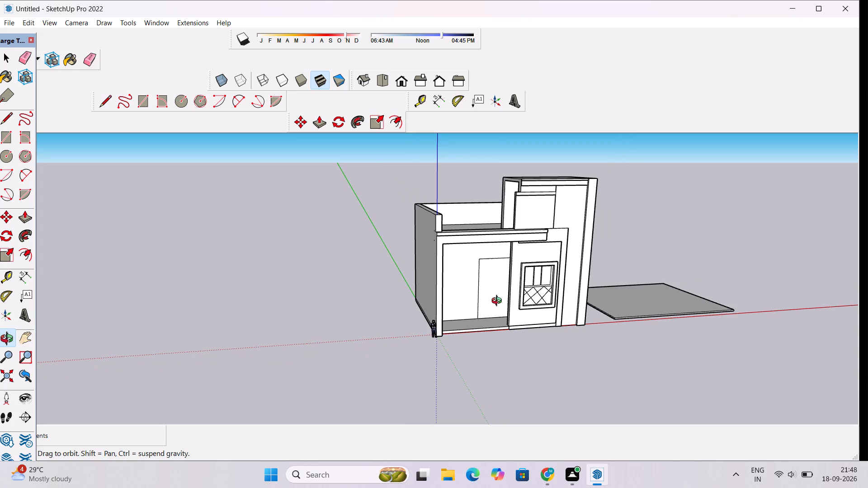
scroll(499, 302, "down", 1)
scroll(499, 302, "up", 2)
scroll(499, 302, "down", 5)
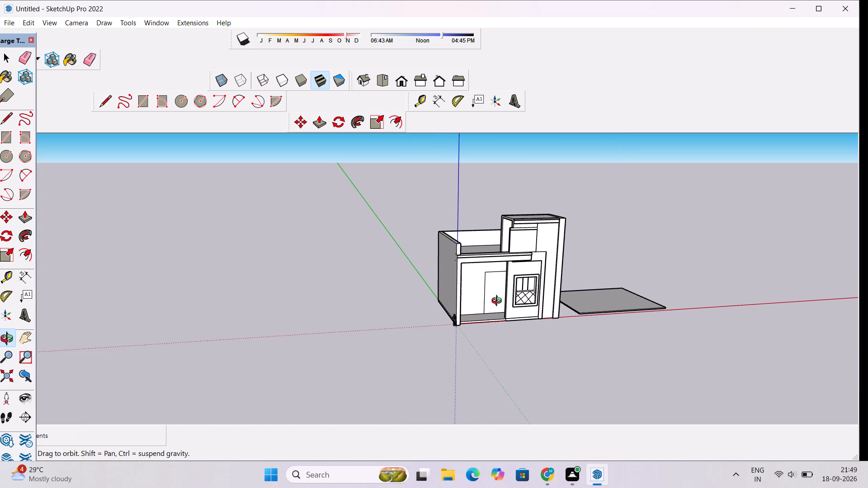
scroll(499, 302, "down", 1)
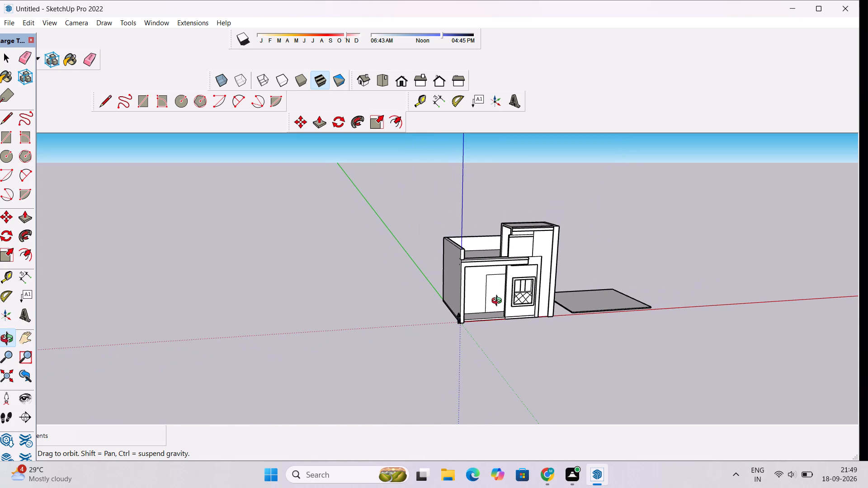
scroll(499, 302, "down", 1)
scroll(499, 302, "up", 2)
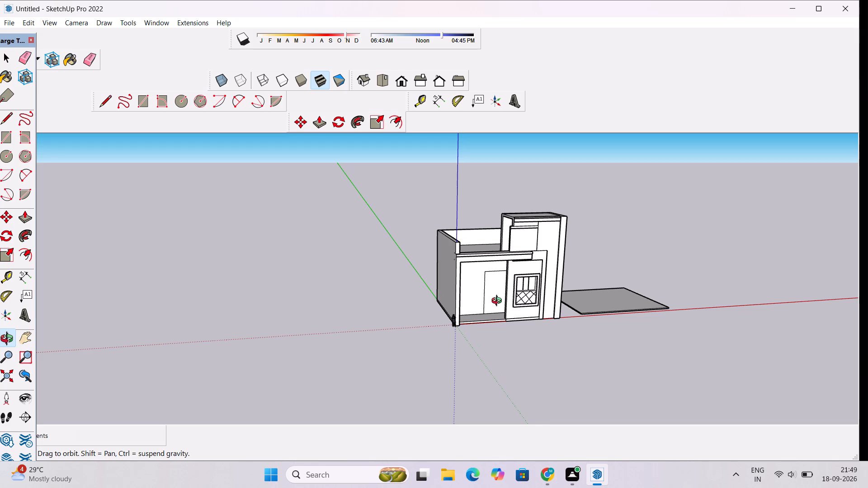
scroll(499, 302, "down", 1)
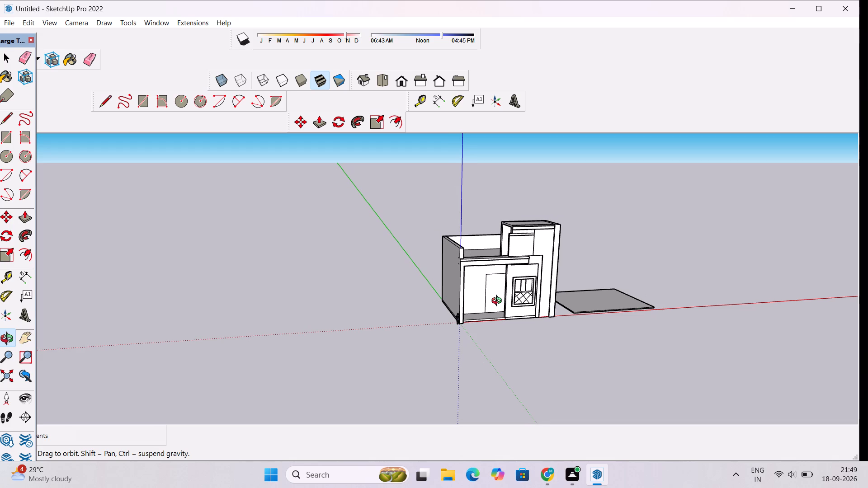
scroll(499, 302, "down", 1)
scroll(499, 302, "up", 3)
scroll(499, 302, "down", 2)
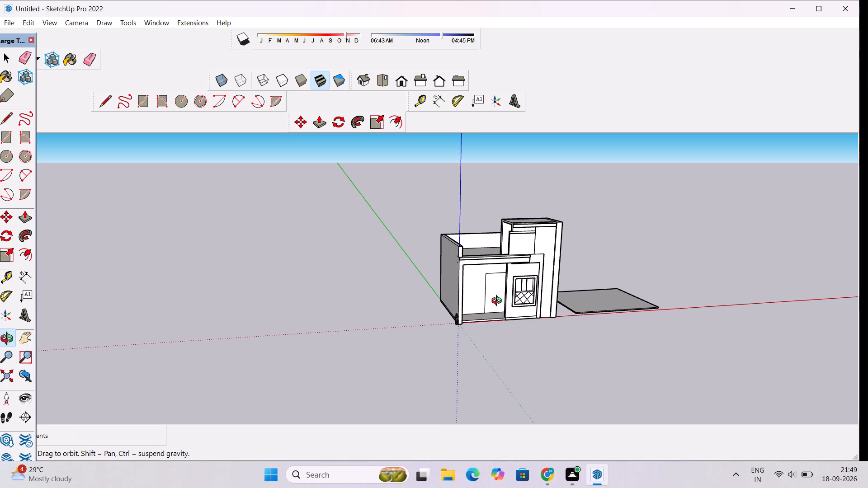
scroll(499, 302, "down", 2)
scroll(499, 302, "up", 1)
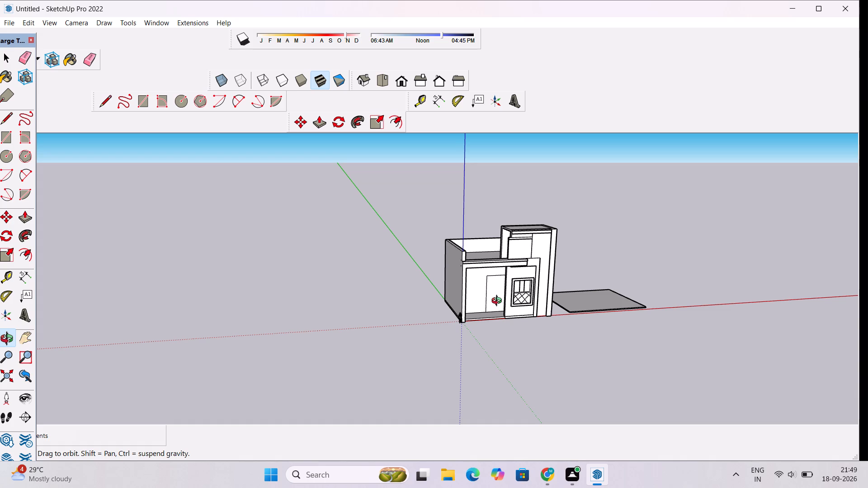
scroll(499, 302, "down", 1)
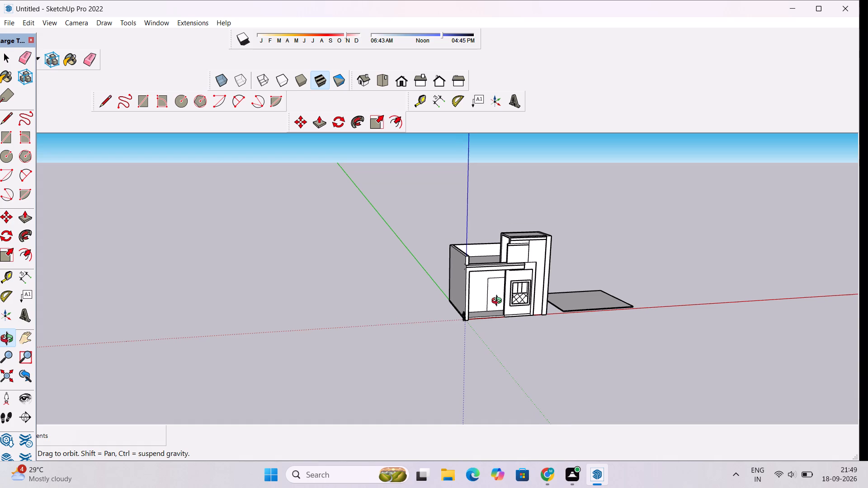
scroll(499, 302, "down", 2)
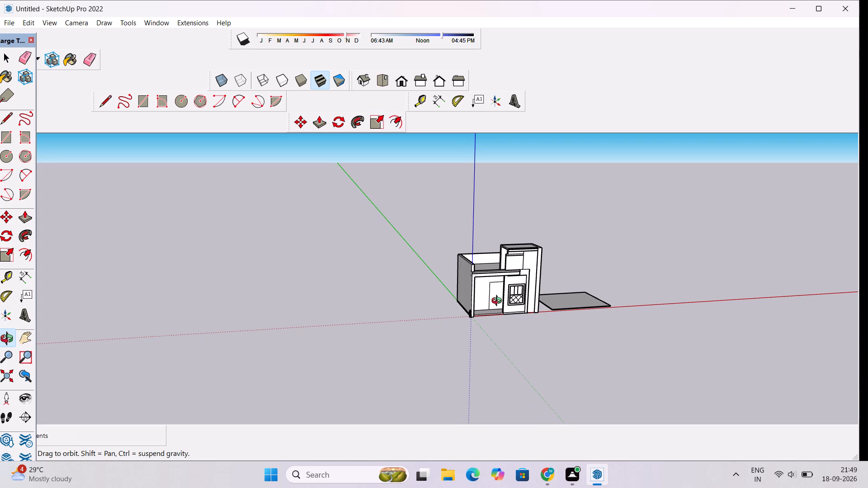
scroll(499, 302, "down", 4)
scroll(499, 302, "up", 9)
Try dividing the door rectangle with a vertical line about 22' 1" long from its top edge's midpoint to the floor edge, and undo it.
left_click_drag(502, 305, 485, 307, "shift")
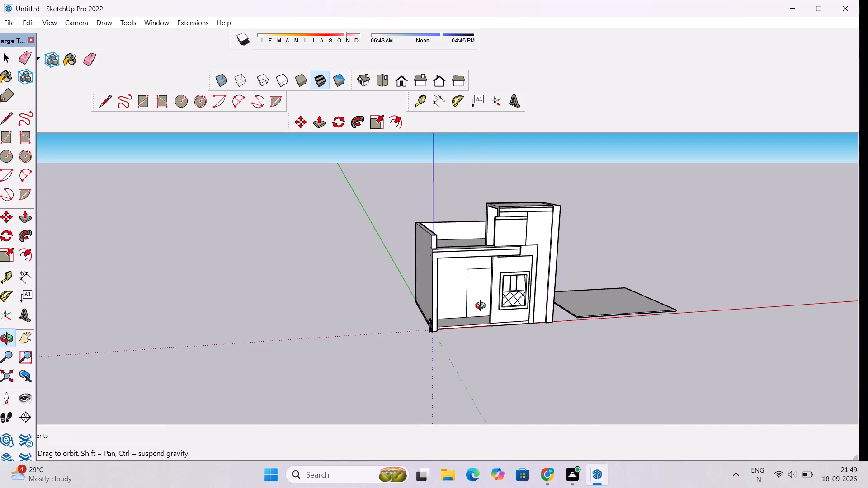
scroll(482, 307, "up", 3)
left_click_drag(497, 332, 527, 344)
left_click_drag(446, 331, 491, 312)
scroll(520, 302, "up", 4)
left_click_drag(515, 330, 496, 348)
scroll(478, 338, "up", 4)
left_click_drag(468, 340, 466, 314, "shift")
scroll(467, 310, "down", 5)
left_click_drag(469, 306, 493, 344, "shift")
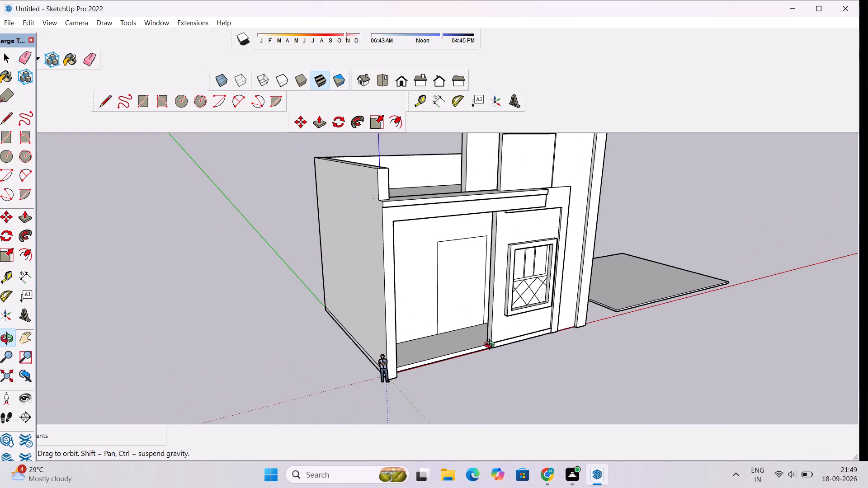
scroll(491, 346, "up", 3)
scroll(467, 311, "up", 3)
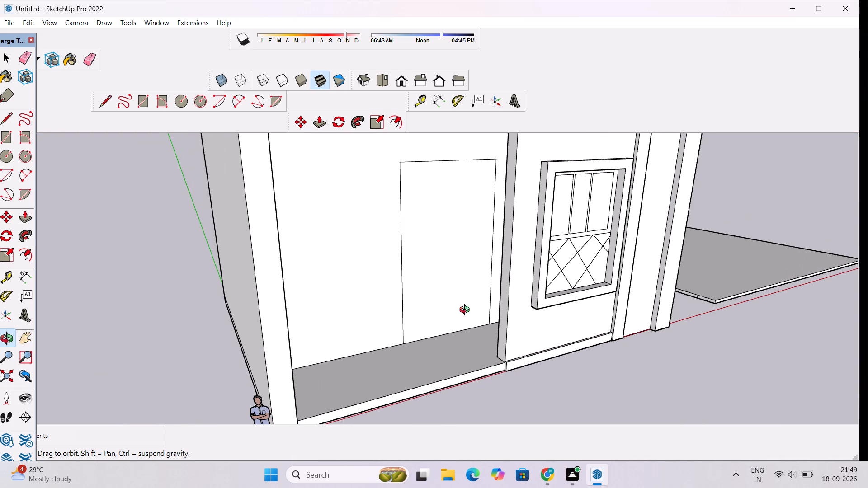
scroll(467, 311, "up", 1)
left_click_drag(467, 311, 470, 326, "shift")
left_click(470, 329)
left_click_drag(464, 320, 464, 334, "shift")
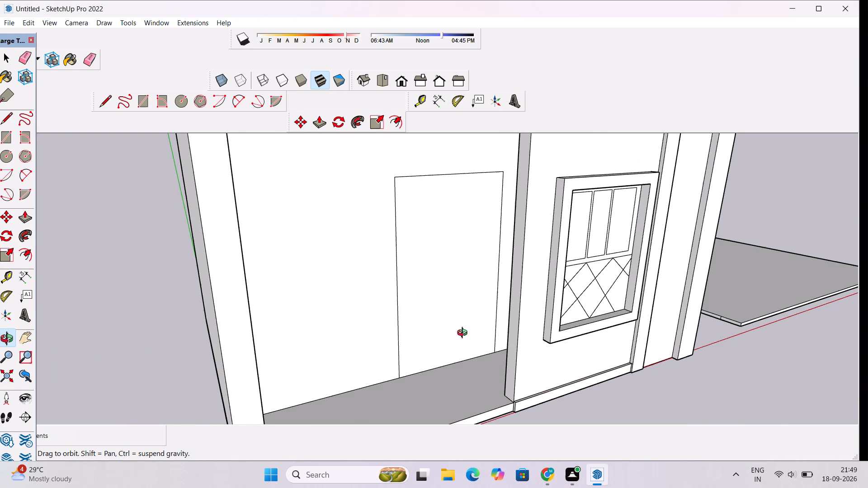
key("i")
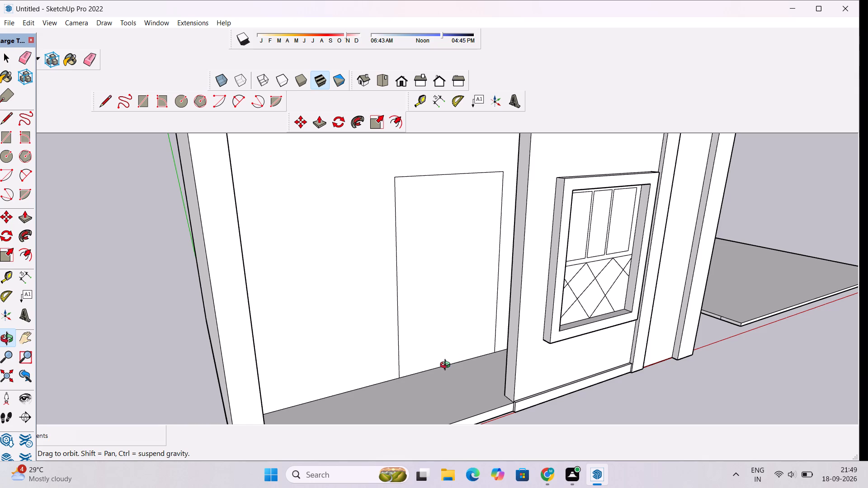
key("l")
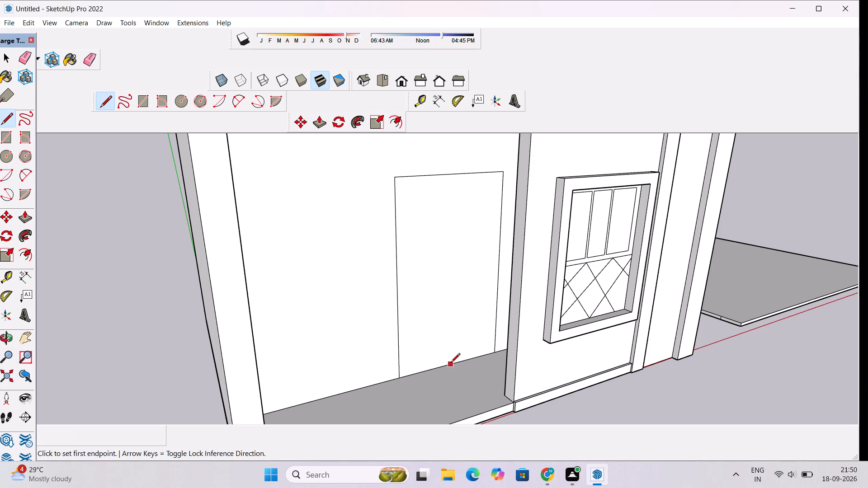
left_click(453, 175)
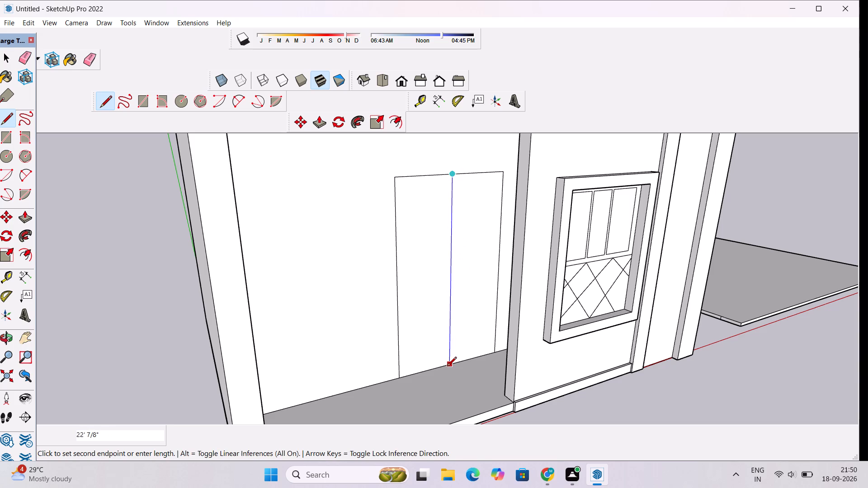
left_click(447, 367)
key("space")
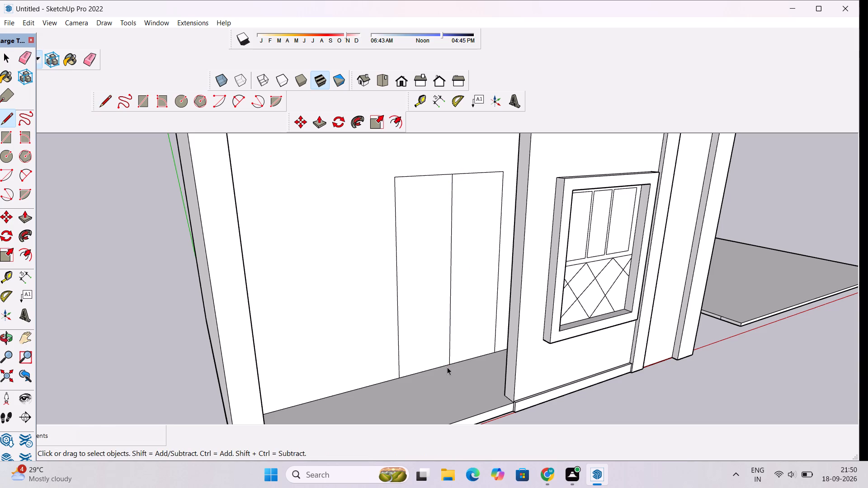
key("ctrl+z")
Offset the door rectangle's outline inward by about 1' 1/2" to form a frame border in the recessed opening.
type("of")
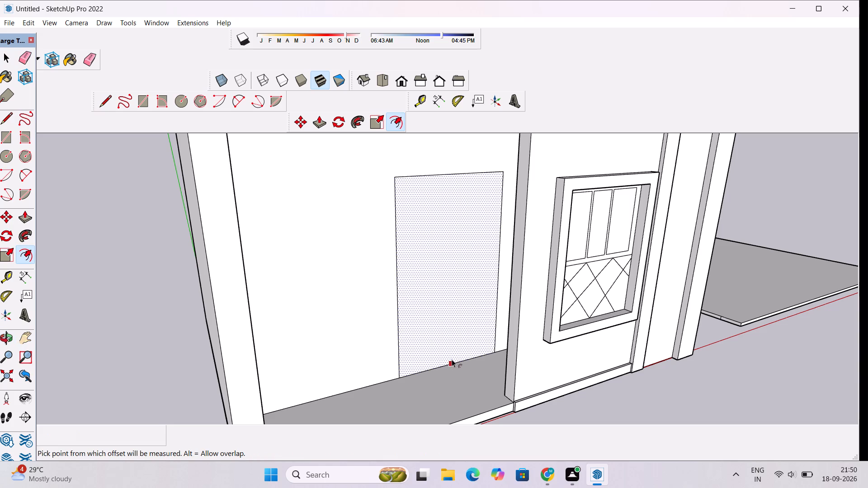
scroll(452, 359, "down", 1)
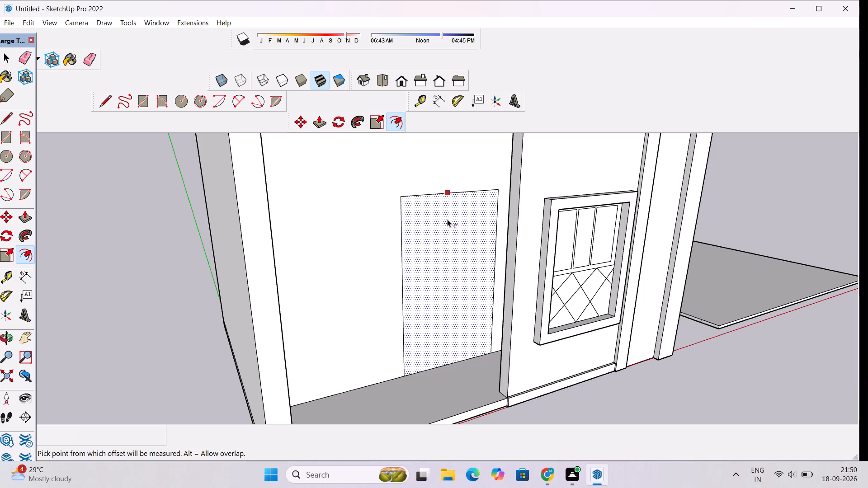
scroll(447, 219, "down", 1)
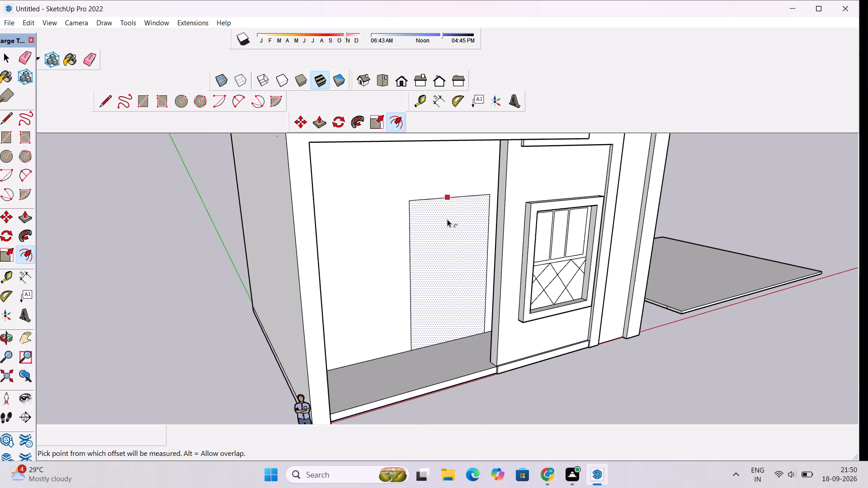
scroll(447, 219, "down", 1)
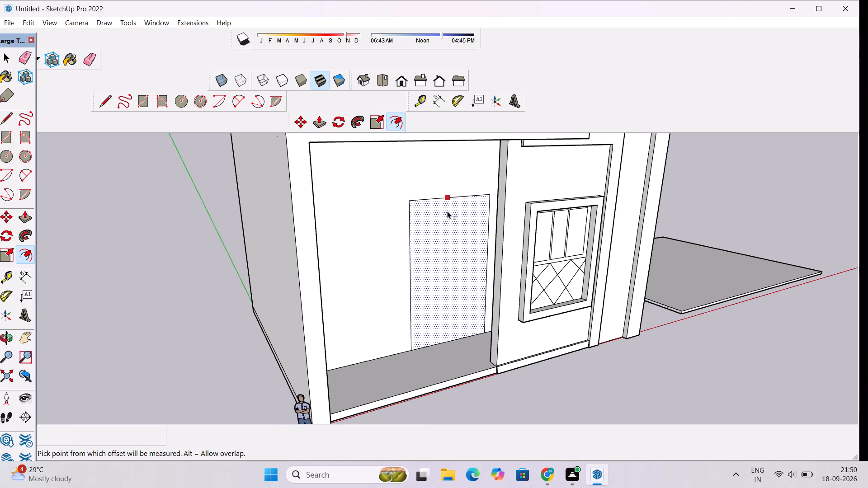
left_click(450, 203)
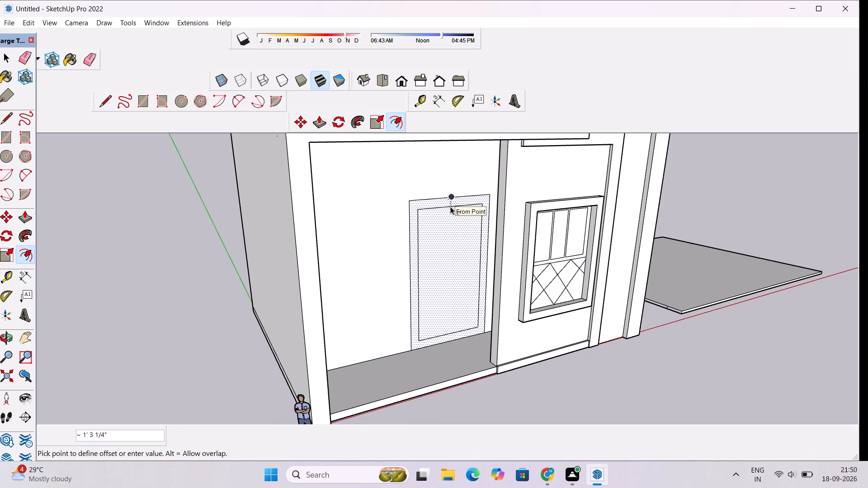
scroll(450, 206, "up", 1)
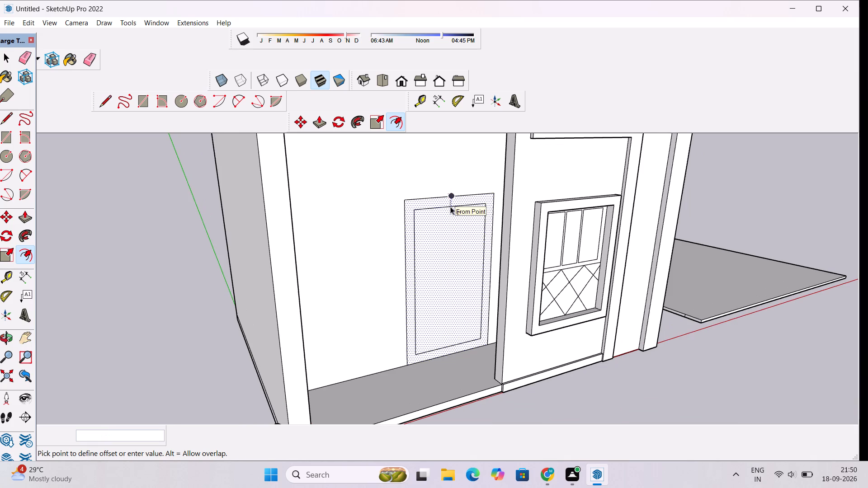
left_click(451, 205)
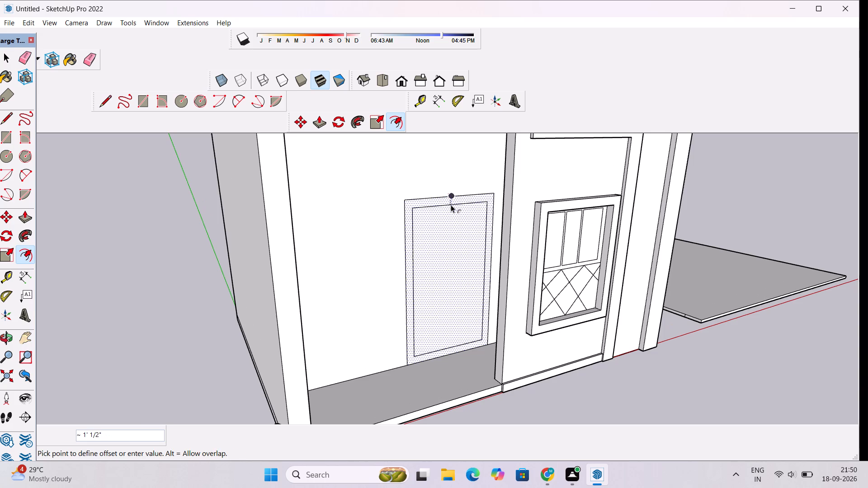
Start the Line tool for drawing at the bottom of the door frame outline near the floor edge.
key("l")
scroll(454, 391, "up", 7)
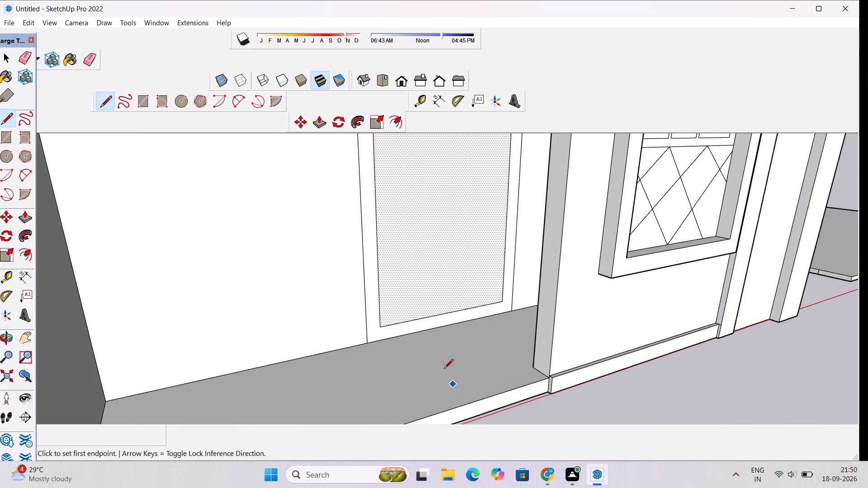
scroll(403, 294, "down", 4)
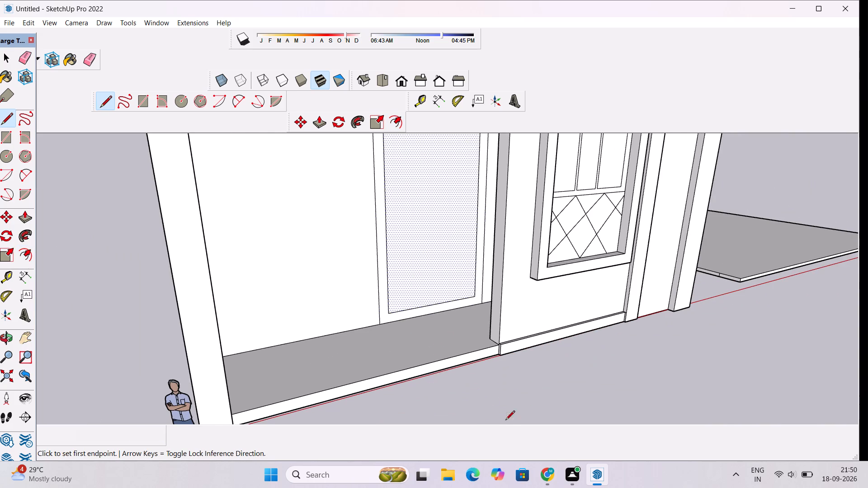
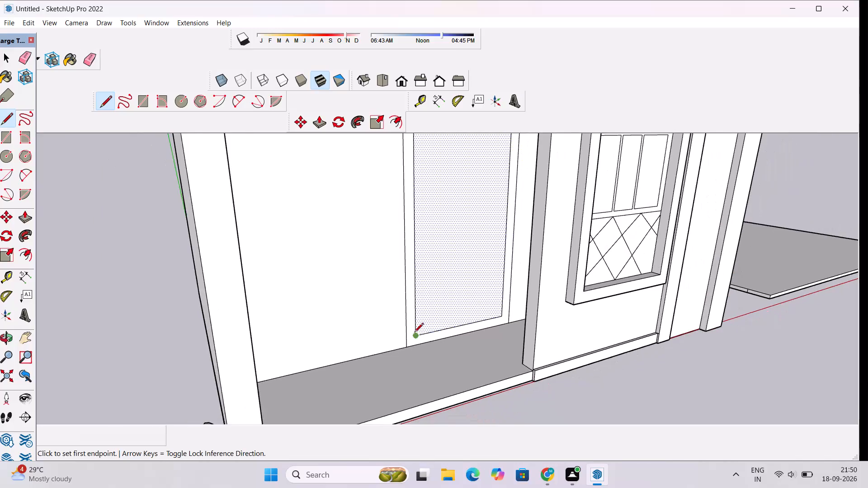
Draw two vertical lines about 1' 1/2" long from the inner door outline's bottom corners down to the floor edge.
scroll(428, 365, "up", 9)
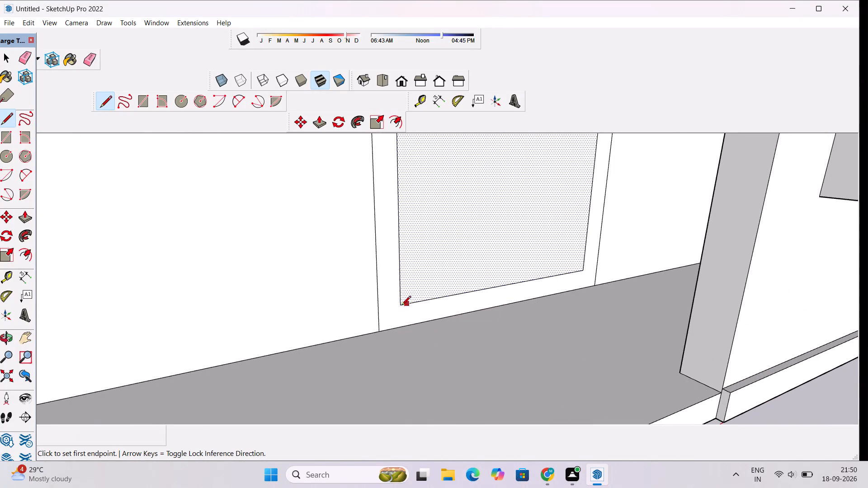
left_click(400, 306)
left_click(400, 328)
left_click(583, 272)
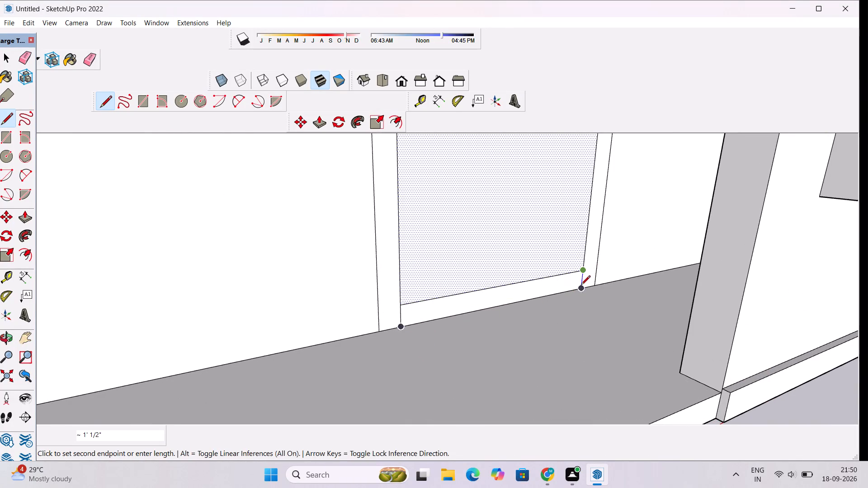
left_click(581, 289)
Erase the inner door outline's bottom edge and the remaining strip line between the two jambs at the floor.
key("space")
type("e")
left_click_drag(521, 280, 520, 284)
left_click_drag(545, 273, 546, 278)
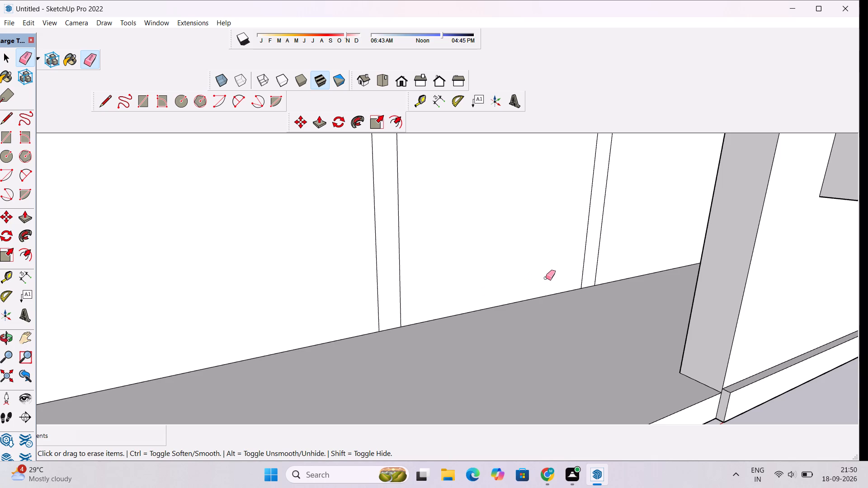
Split the inner door area with a vertical line about 21' 3/8" long from its top edge's midpoint to the floor edge.
key("o")
scroll(546, 278, "down", 7)
left_click_drag(515, 355, 471, 301)
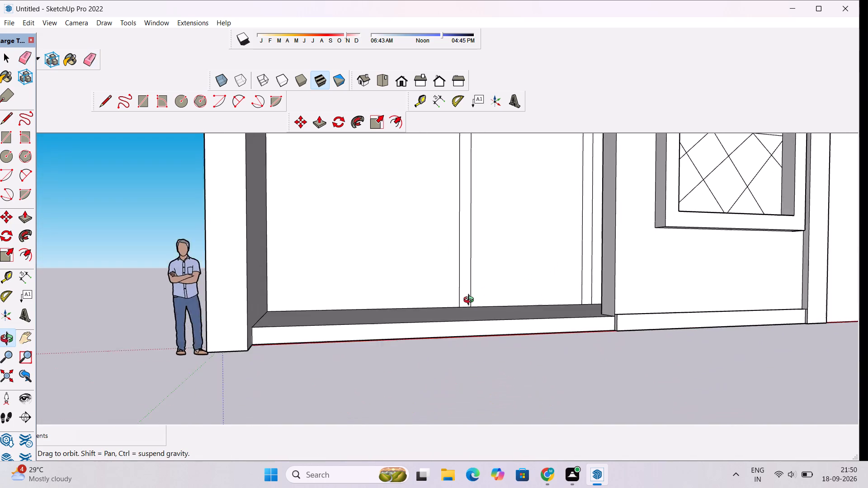
scroll(471, 301, "down", 5)
left_click_drag(510, 300, 510, 347, "shift")
scroll(512, 341, "down", 4)
scroll(511, 317, "up", 2)
left_click_drag(511, 317, 513, 326)
scroll(513, 326, "up", 3)
left_click_drag(514, 327, 517, 333)
left_click_drag(518, 329, 518, 342, "shift")
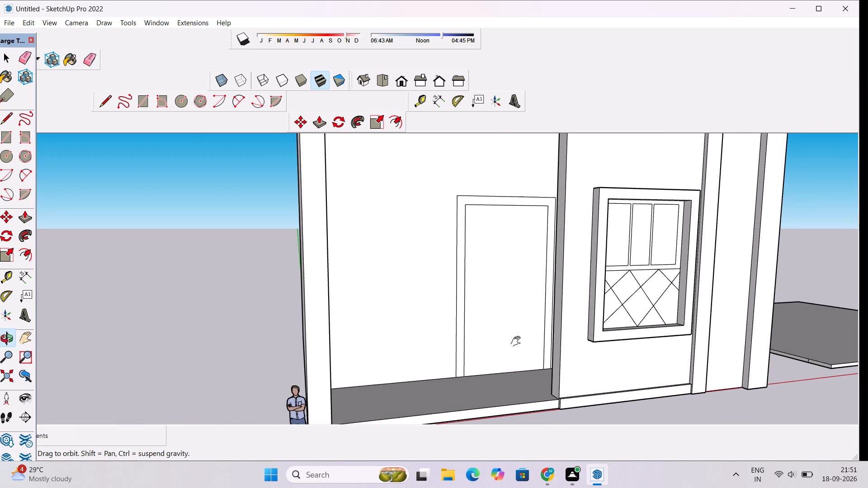
left_click_drag(518, 342, 517, 343, "shift")
scroll(517, 343, "down", 1)
left_click_drag(517, 341, 487, 327, "shift")
scroll(478, 322, "up", 2)
key("l")
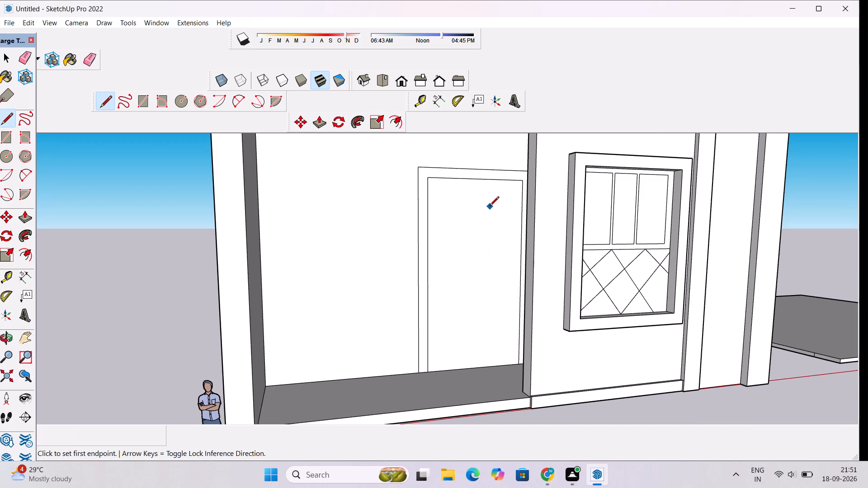
left_click(476, 179)
left_click(472, 369)
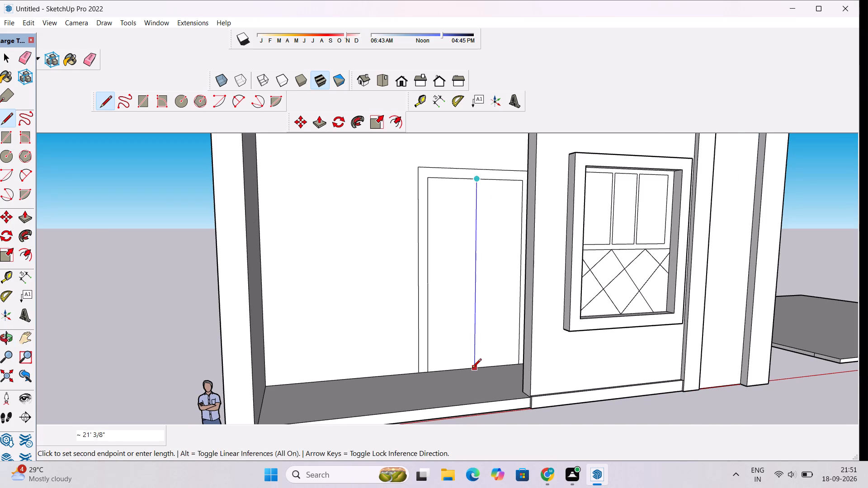
Push both door leaf faces back 8 11/16" into the wall behind the frame border.
key("p")
left_click(454, 346)
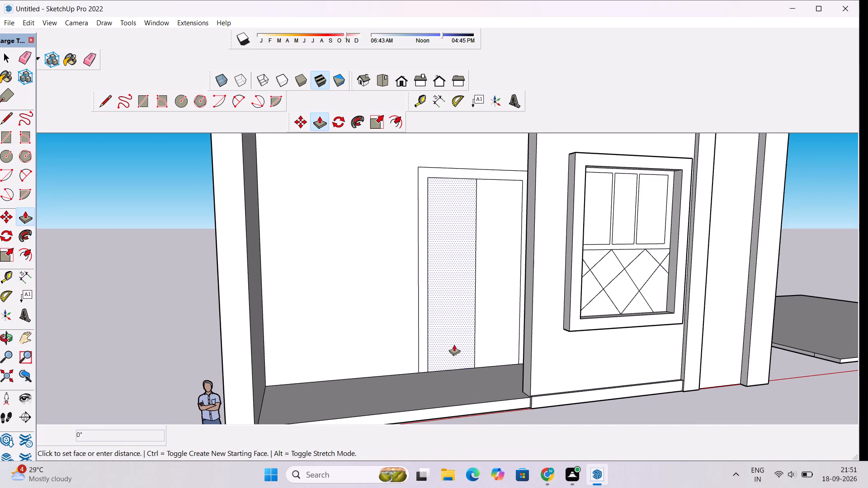
left_click(454, 341)
left_click(487, 322)
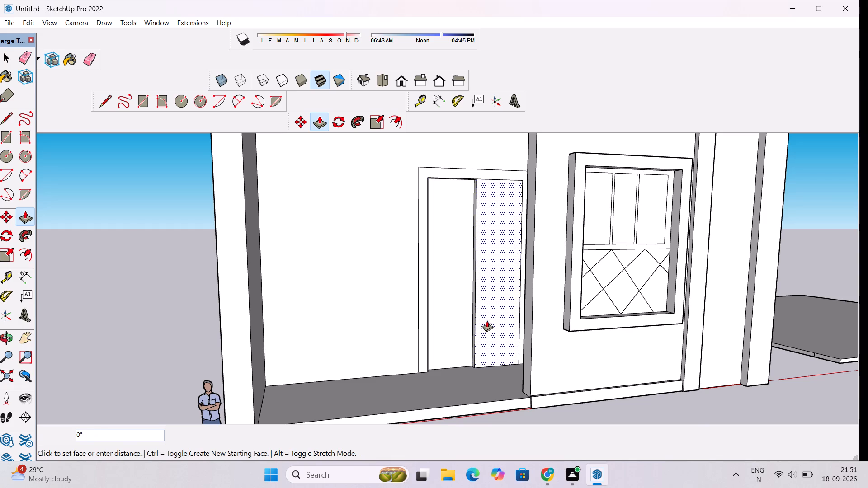
left_click(462, 327)
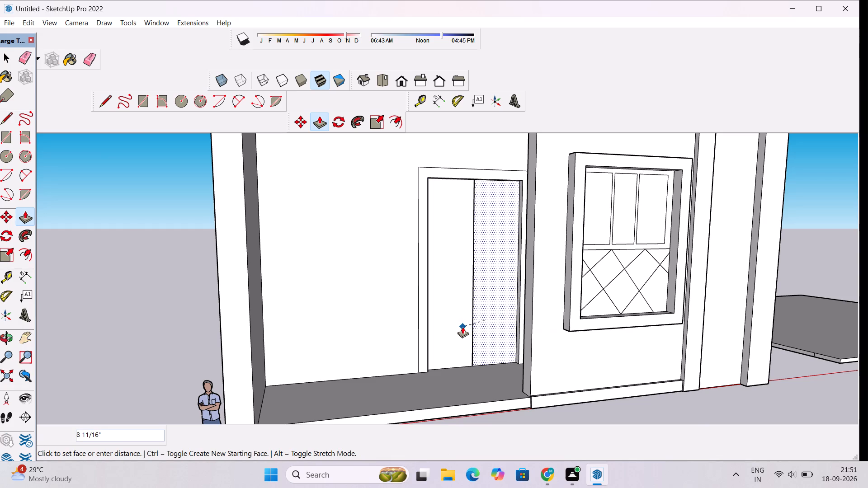
Examine the recessed double door and the surrounding opening from several angles.
key("o")
left_click_drag(533, 306, 521, 315)
scroll(521, 315, "down", 2)
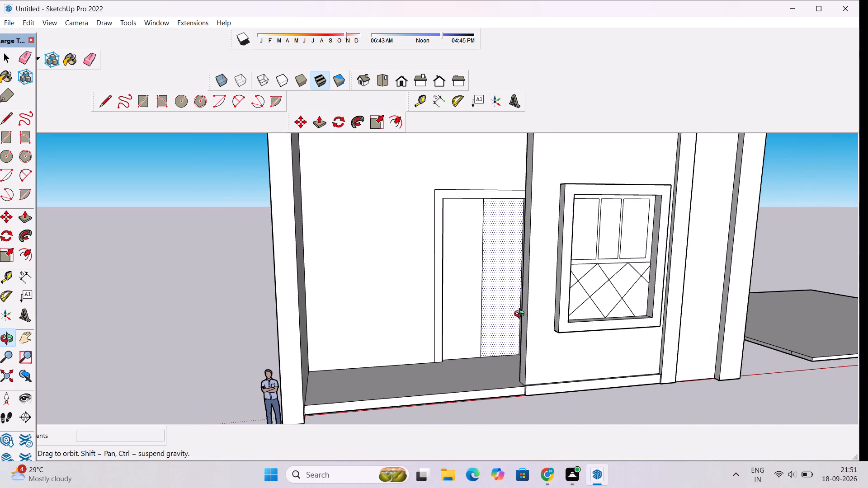
left_click_drag(521, 315, 518, 331)
scroll(518, 331, "down", 5)
left_click_drag(509, 336, 515, 311, "shift")
scroll(499, 295, "up", 3)
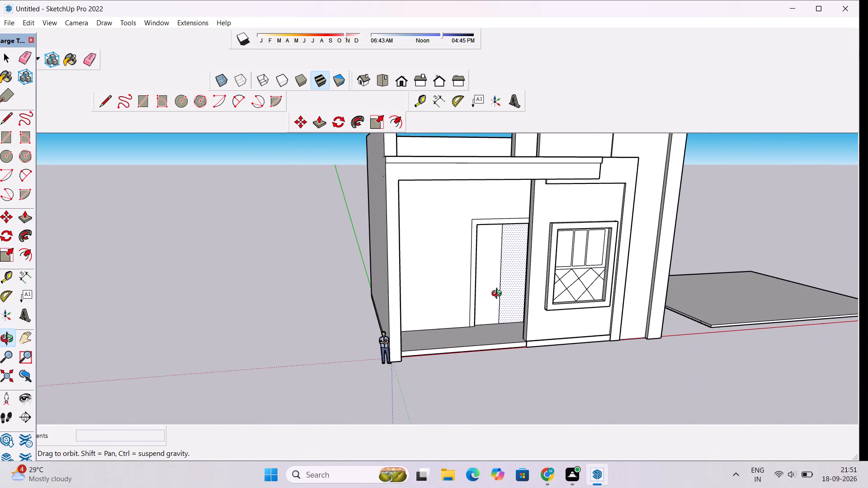
scroll(499, 295, "up", 1)
key("space")
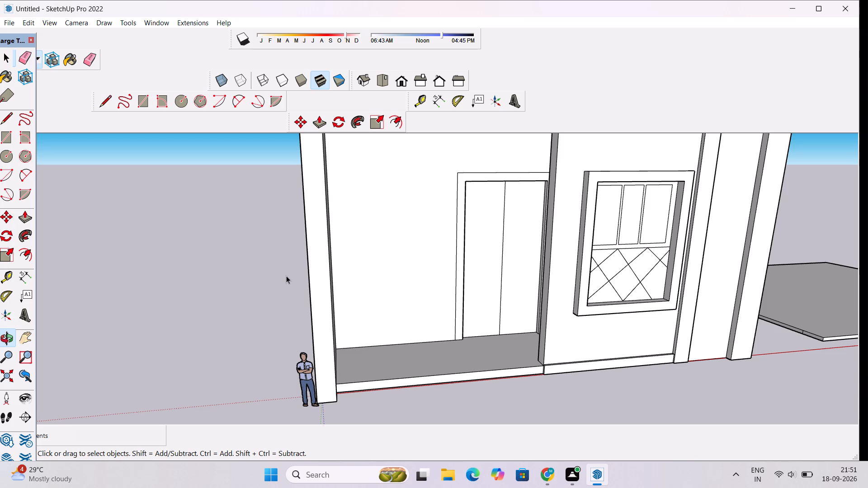
key("o")
left_click_drag(288, 286, 427, 289)
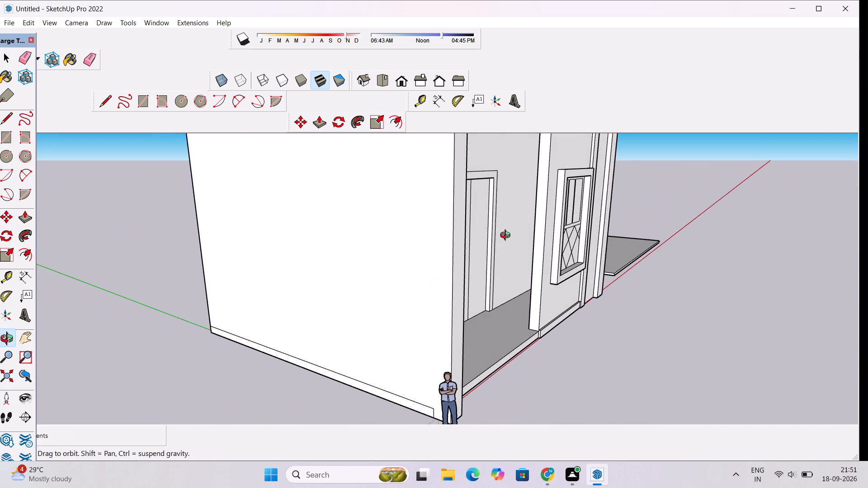
scroll(507, 225, "up", 4)
left_click_drag(506, 249, 438, 260)
scroll(437, 260, "down", 4)
left_click_drag(436, 267, 402, 275)
left_click_drag(373, 266, 392, 287, "shift")
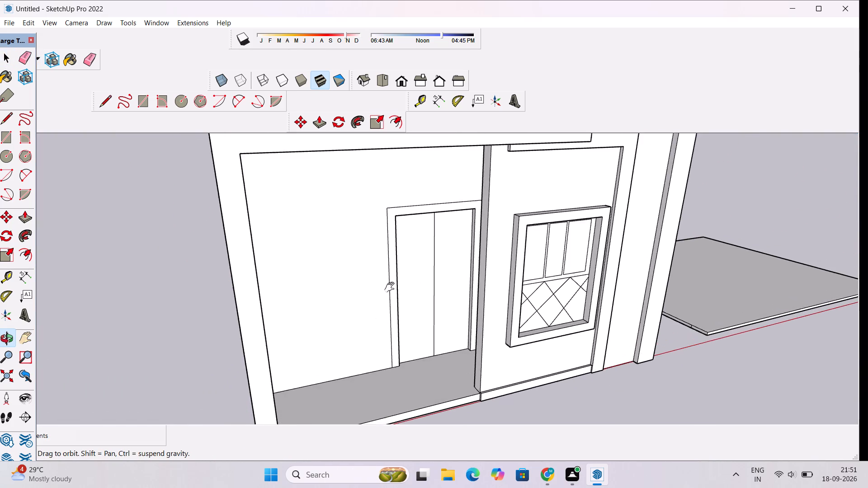
left_click_drag(392, 287, 392, 287, "shift")
scroll(395, 286, "down", 5)
left_click_drag(424, 306, 430, 284)
left_click_drag(432, 309, 384, 320)
scroll(393, 305, "up", 5)
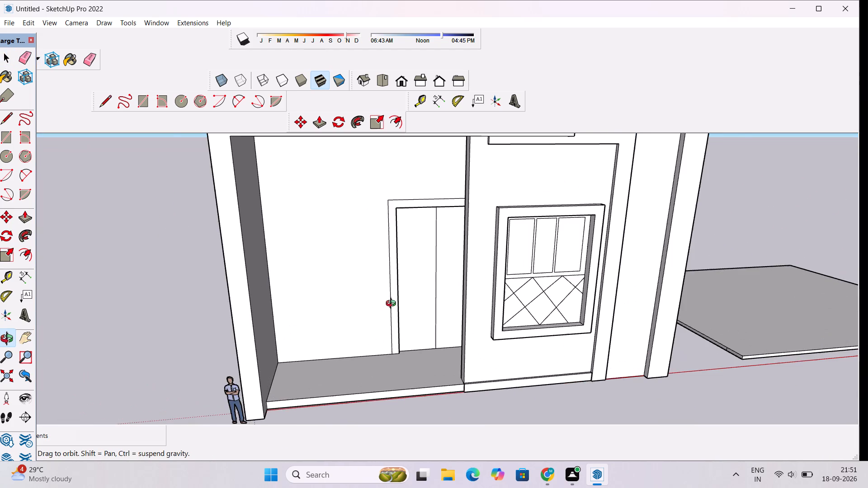
left_click_drag(393, 305, 423, 292, "shift")
scroll(427, 290, "down", 3)
left_click_drag(417, 309, 404, 291)
left_click_drag(404, 285, 411, 304, "shift")
Draw a window rectangle about 12' 4" high and 9' 2" wide on the recessed wall beside the door.
key("r")
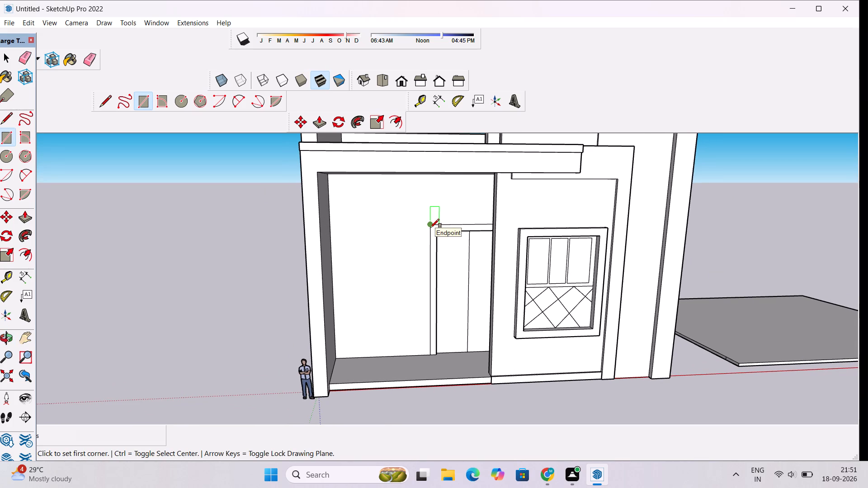
left_click(356, 225)
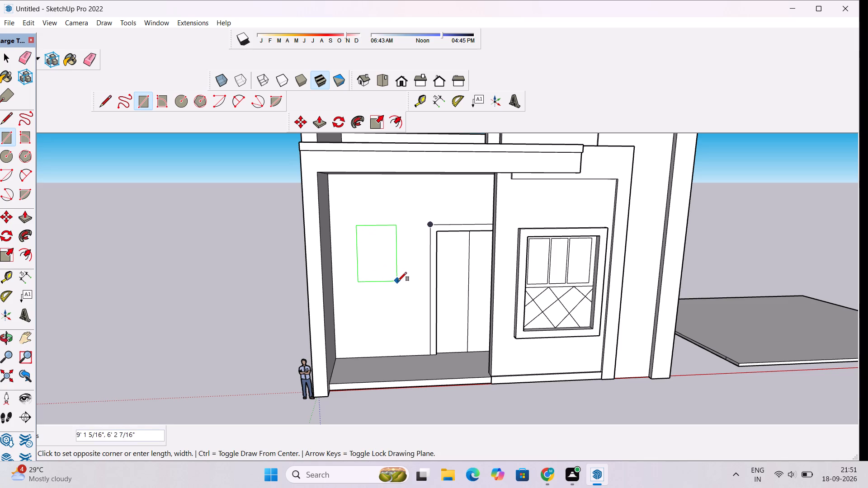
left_click(416, 300)
Offset the new window rectangle inward by about 9" to form its frame border.
type("of")
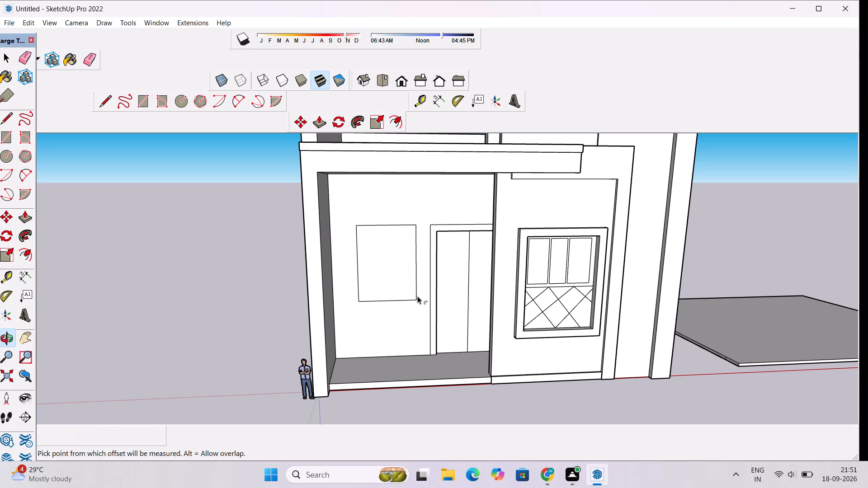
left_click(383, 233)
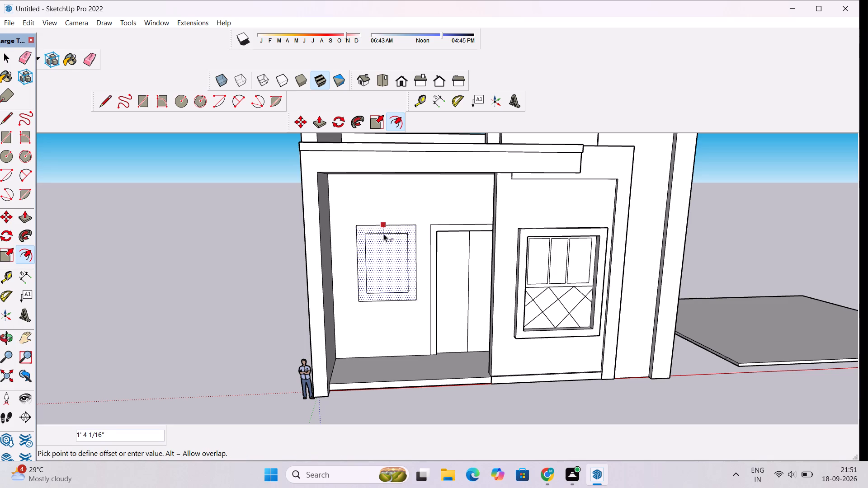
scroll(384, 233, "up", 2)
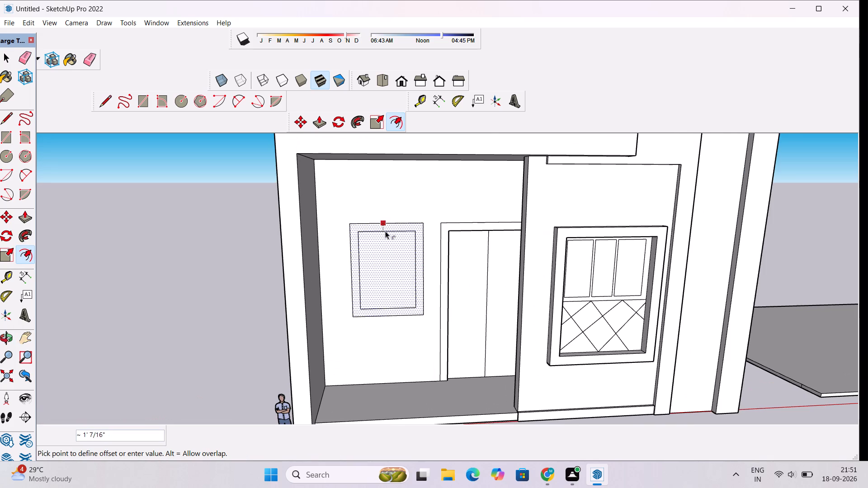
left_click(386, 229)
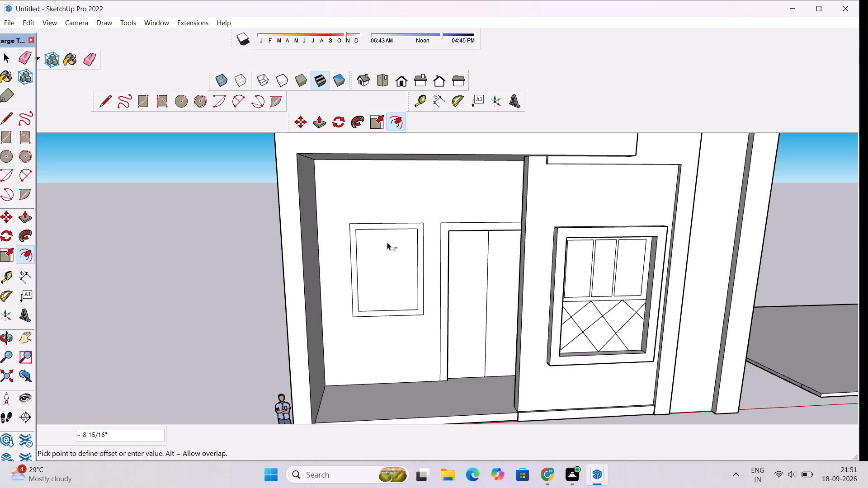
Place vertical guides 3' 4 1/4" from the window's inner left edge and about 7 3/8" beyond that guide for a mullion.
key("l")
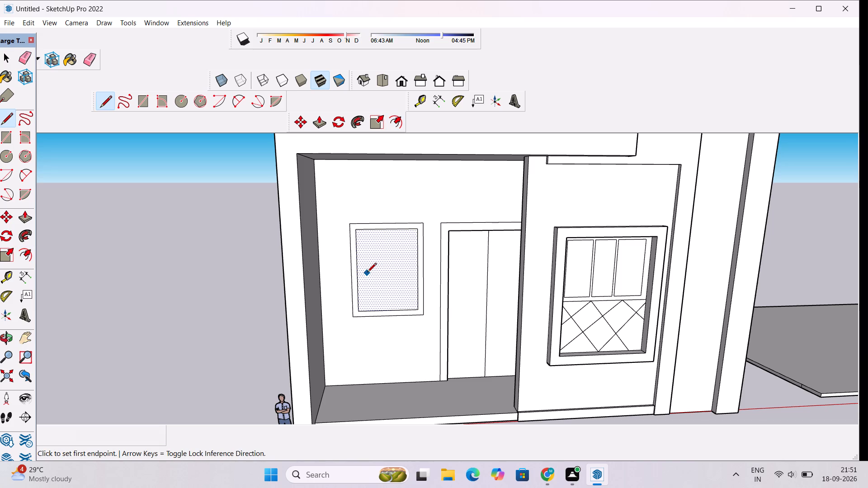
key("t")
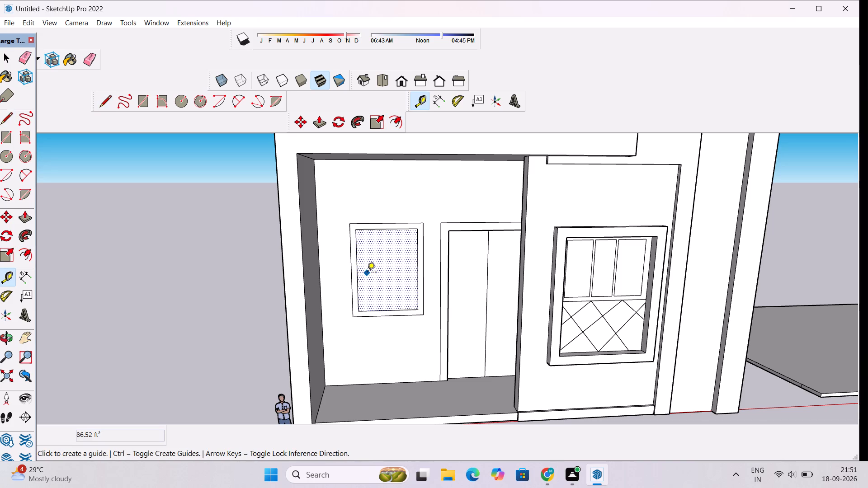
left_click(358, 271)
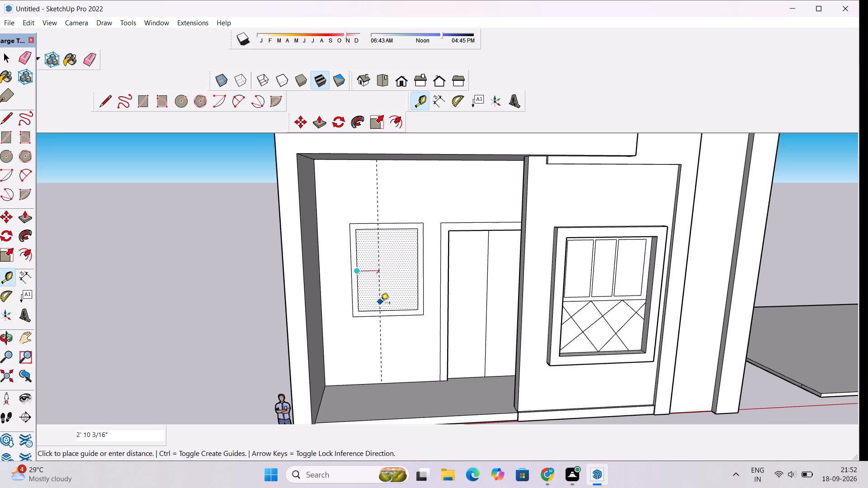
scroll(384, 309, "up", 3)
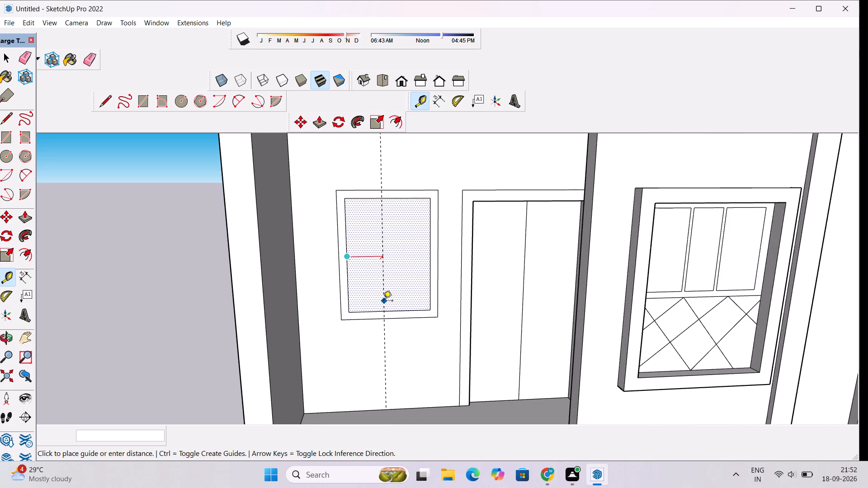
scroll(383, 301, "up", 1)
left_click(383, 301)
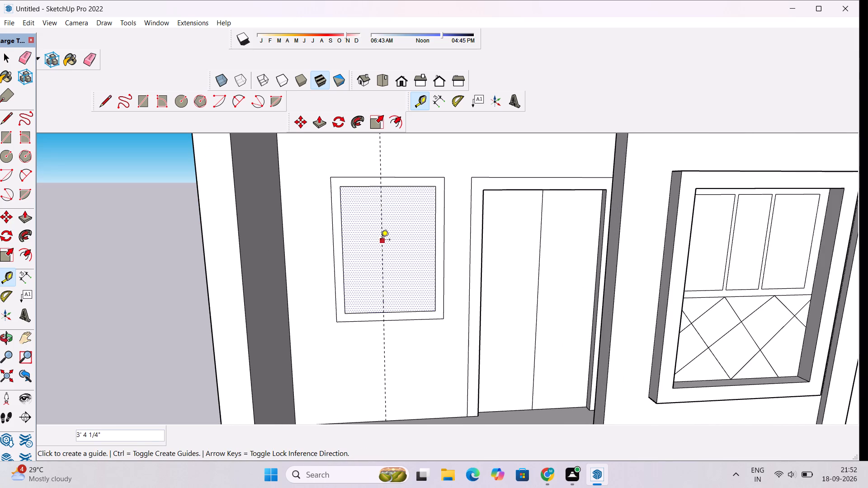
left_click(381, 240)
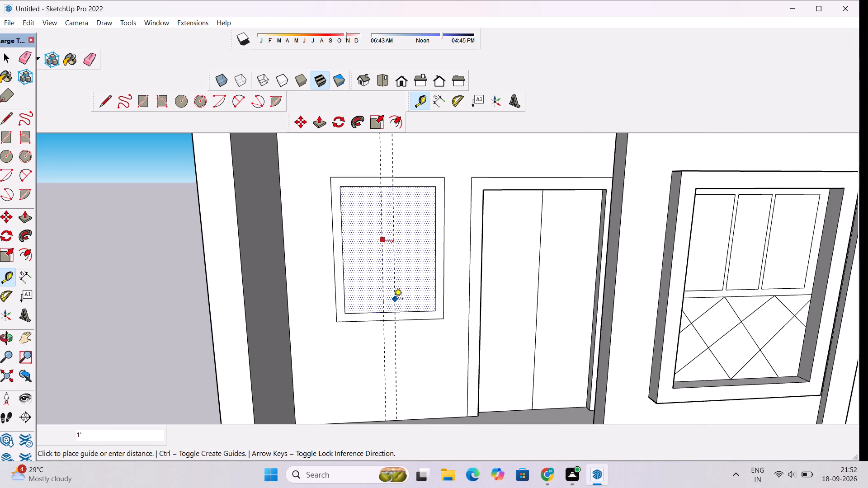
left_click(391, 313)
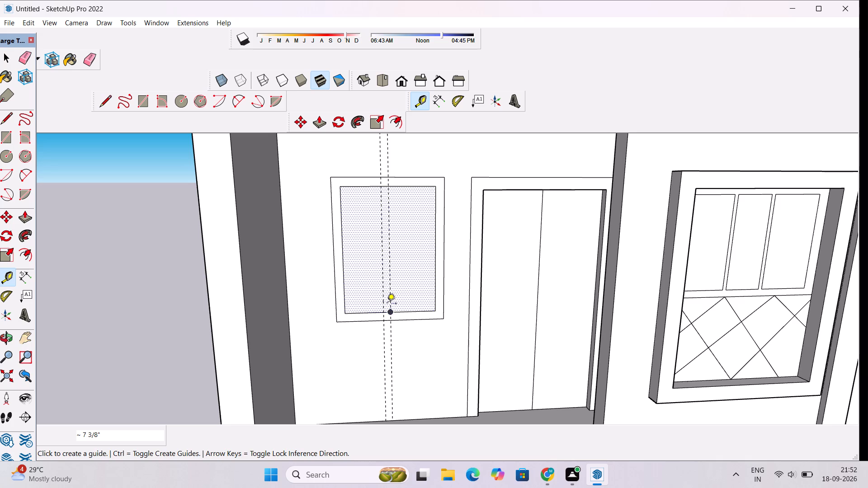
Draw two vertical mullion lines about 10' 11" long along the guides, between the inner window outline's top and bottom edges.
key("l")
scroll(386, 293, "down", 4)
scroll(386, 307, "up", 6)
left_click(386, 307)
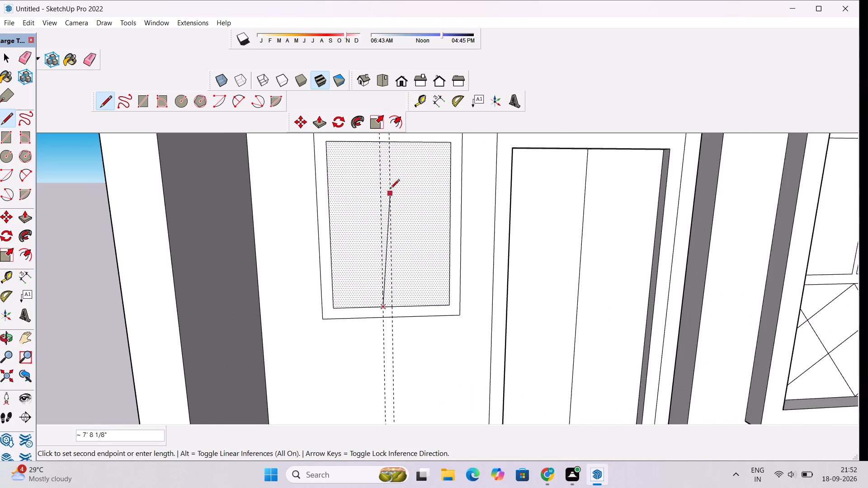
left_click(379, 141)
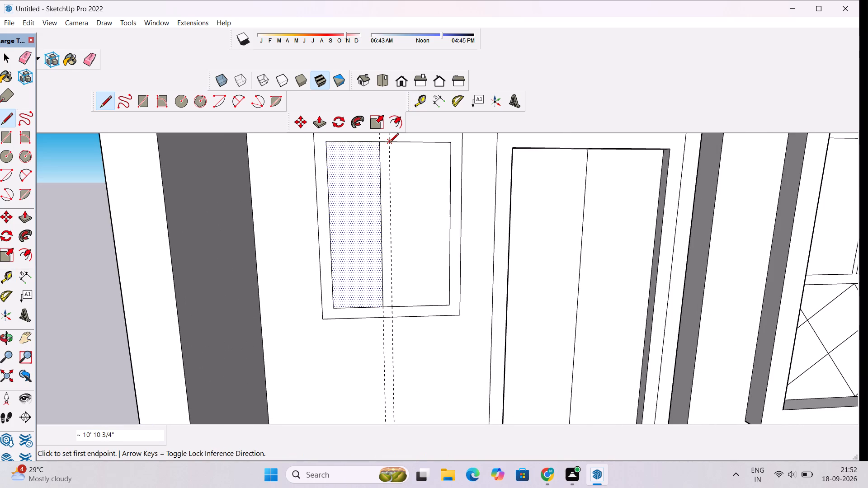
left_click(389, 143)
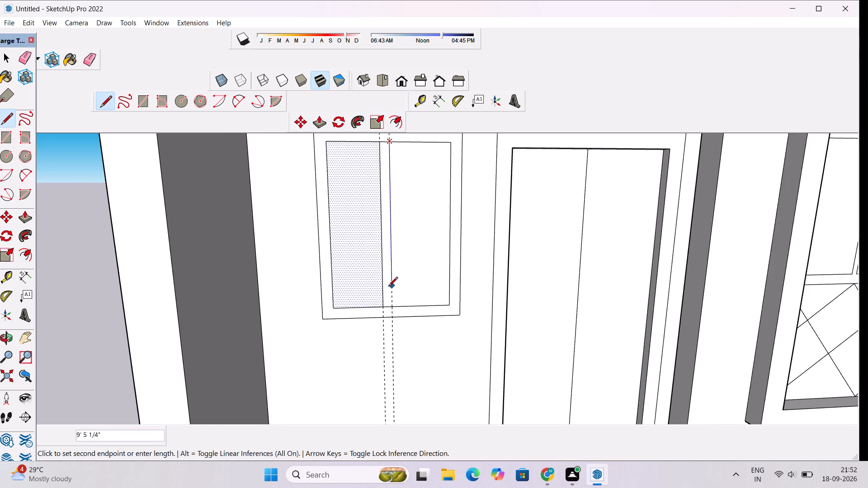
left_click(392, 308)
key("space")
scroll(392, 308, "down", 7)
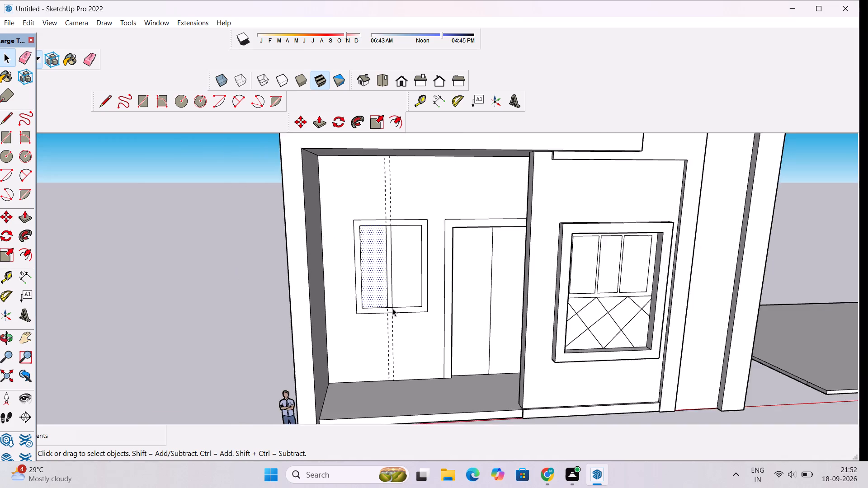
Erase the two vertical mullion guides that pass through the window beside the door.
scroll(392, 308, "down", 9)
scroll(392, 308, "up", 2)
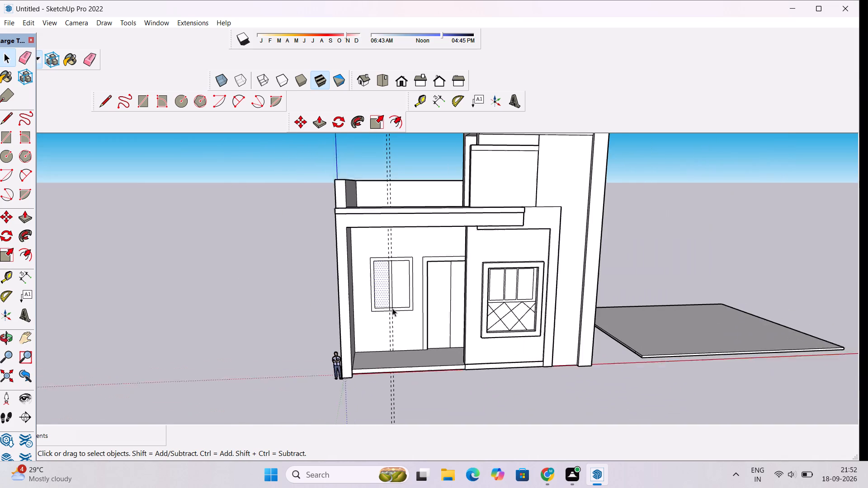
scroll(392, 308, "up", 7)
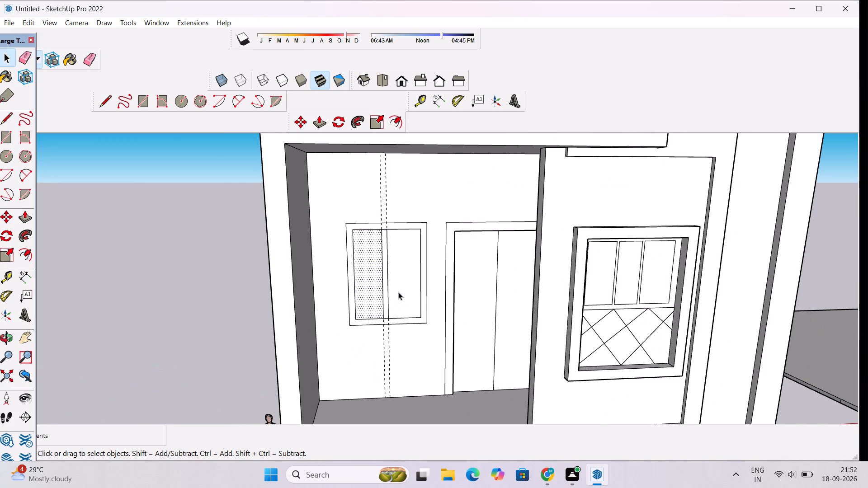
key("e")
scroll(403, 288, "down", 7)
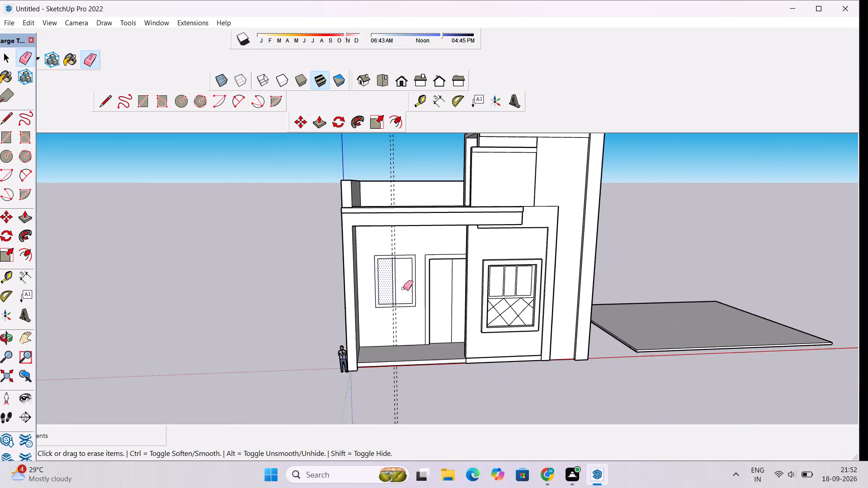
scroll(403, 288, "down", 3)
left_click_drag(415, 366, 387, 386)
scroll(385, 375, "up", 4)
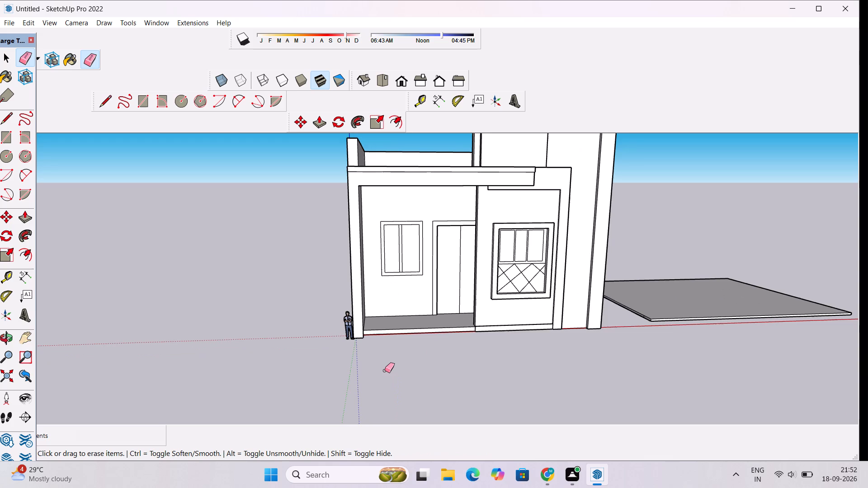
scroll(385, 358, "up", 3)
Examine the whole facade and the mullioned window in the recessed opening from several distances.
key("o")
scroll(389, 345, "down", 3)
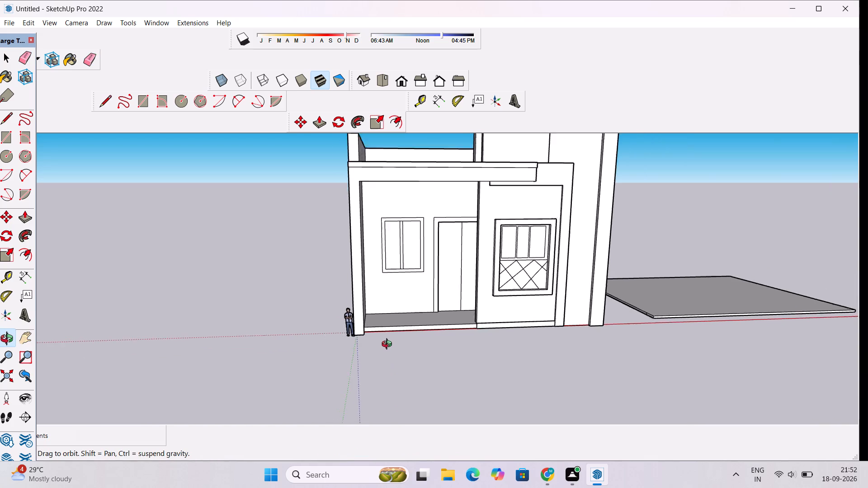
scroll(389, 345, "down", 2)
left_click_drag(427, 346, 400, 341)
scroll(399, 335, "down", 5)
left_click_drag(413, 333, 440, 292, "shift")
scroll(445, 283, "down", 4)
scroll(441, 215, "up", 7)
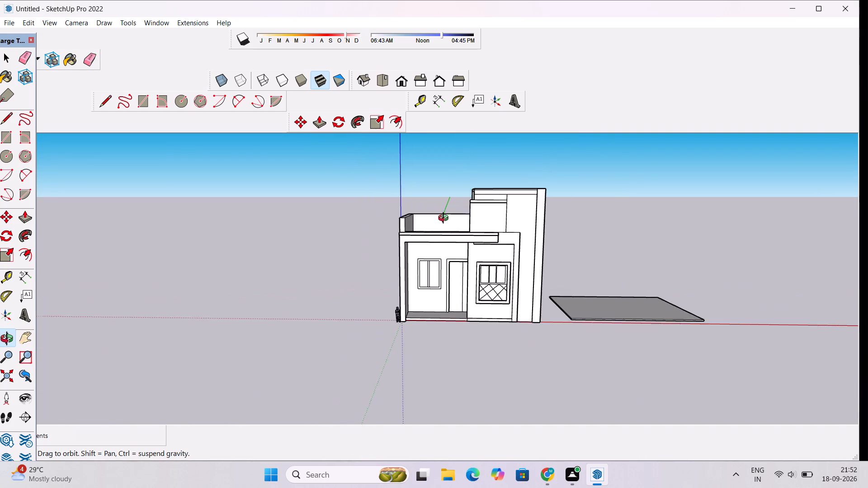
scroll(445, 219, "up", 2)
scroll(450, 258, "down", 4, "shift")
left_click_drag(422, 317, 563, 286, "shift")
left_click_drag(573, 311, 463, 331)
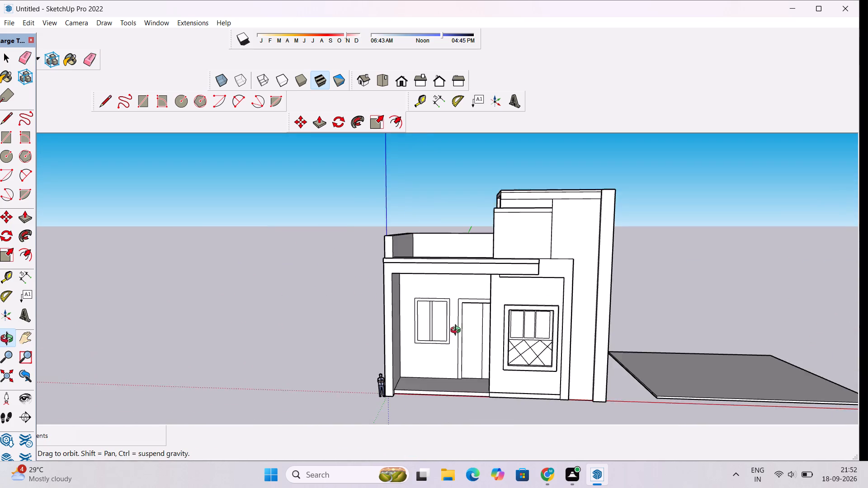
scroll(458, 331, "up", 3)
left_click_drag(443, 336, 467, 314, "shift")
scroll(474, 307, "up", 3)
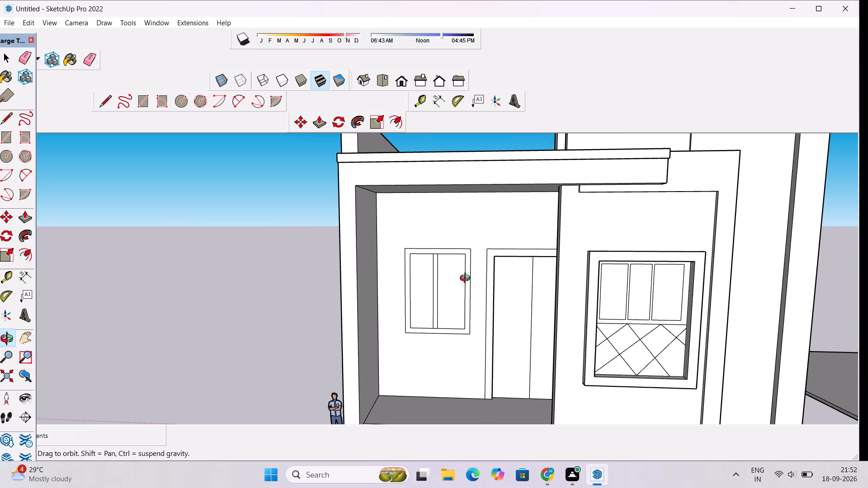
scroll(459, 264, "up", 4)
left_click_drag(459, 261, 460, 272)
scroll(460, 272, "up", 3)
left_click_drag(460, 274, 472, 255)
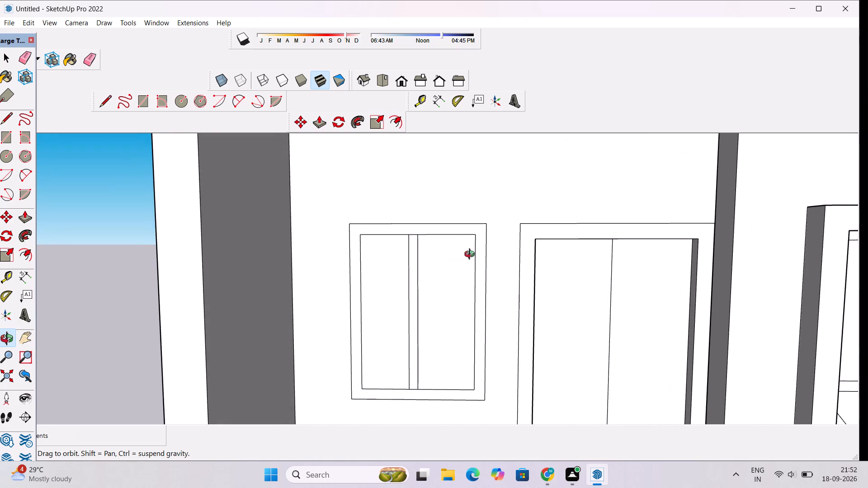
left_click(472, 255, "shift")
scroll(466, 263, "up", 3)
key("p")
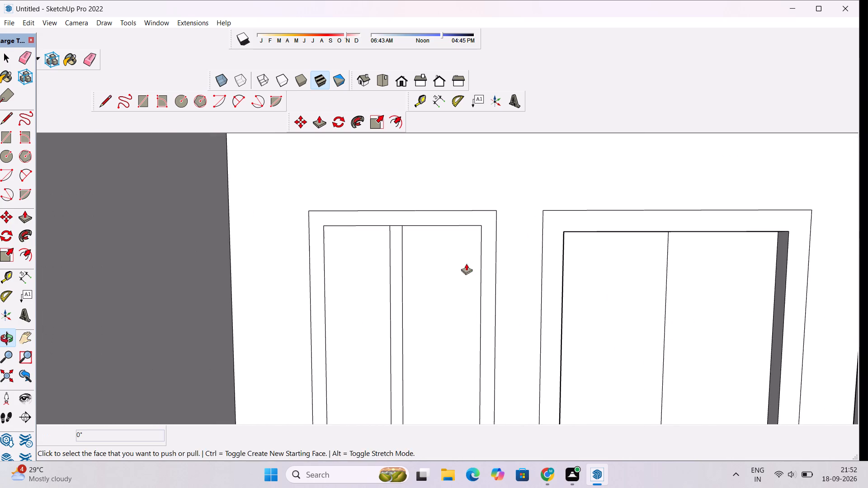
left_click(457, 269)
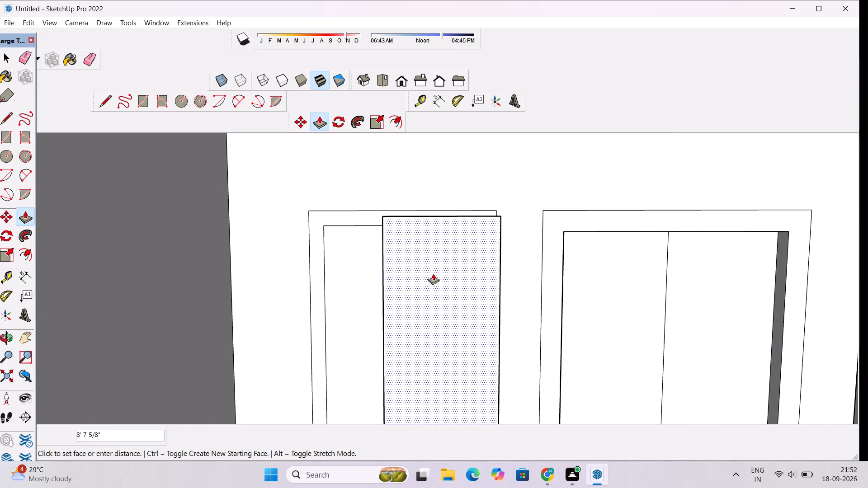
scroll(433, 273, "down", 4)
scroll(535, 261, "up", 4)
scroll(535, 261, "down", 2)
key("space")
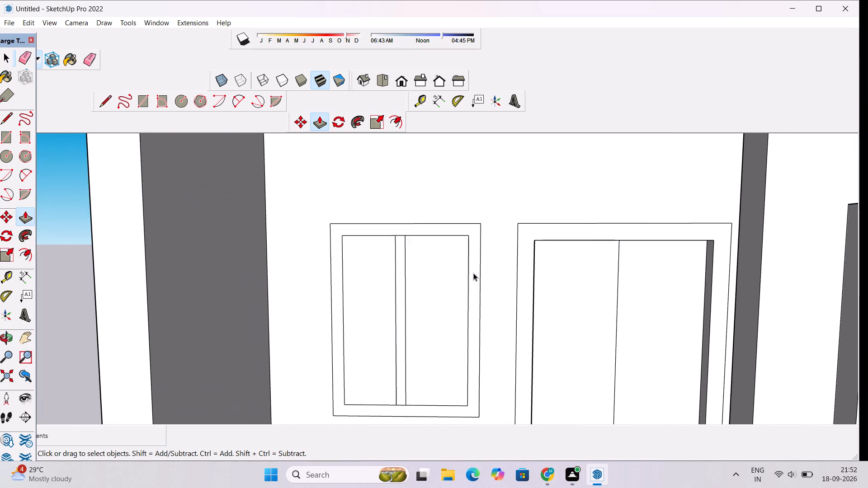
Push both panes of the mullioned window inward 8 11/16", using the door panel as the depth reference.
scroll(473, 273, "up", 3)
key("p")
left_click(446, 272)
scroll(524, 259, "up", 4)
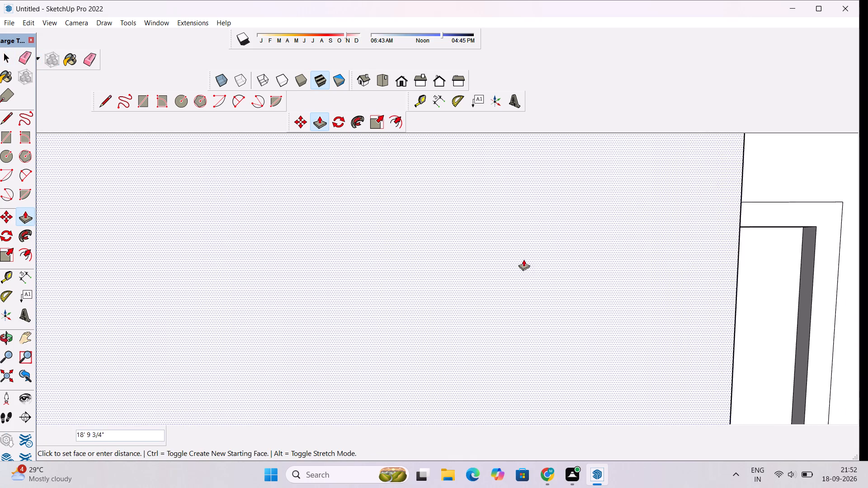
scroll(524, 259, "down", 2)
scroll(385, 245, "down", 2)
scroll(415, 268, "down", 4)
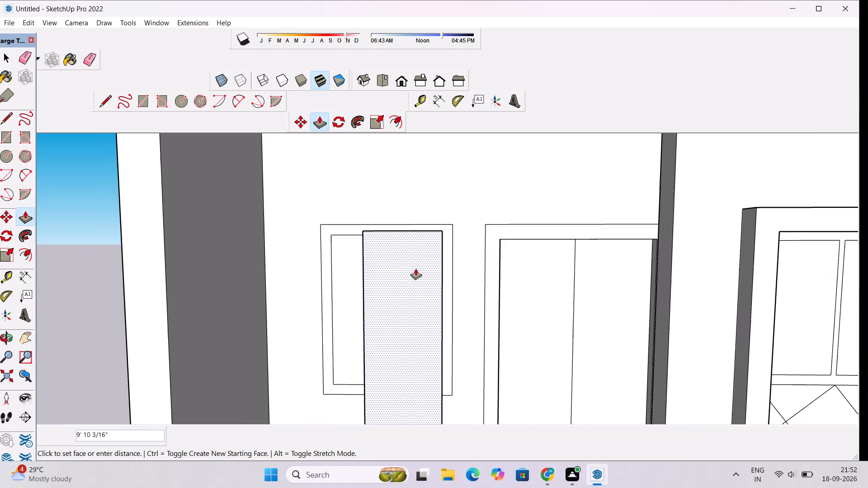
scroll(497, 261, "down", 11)
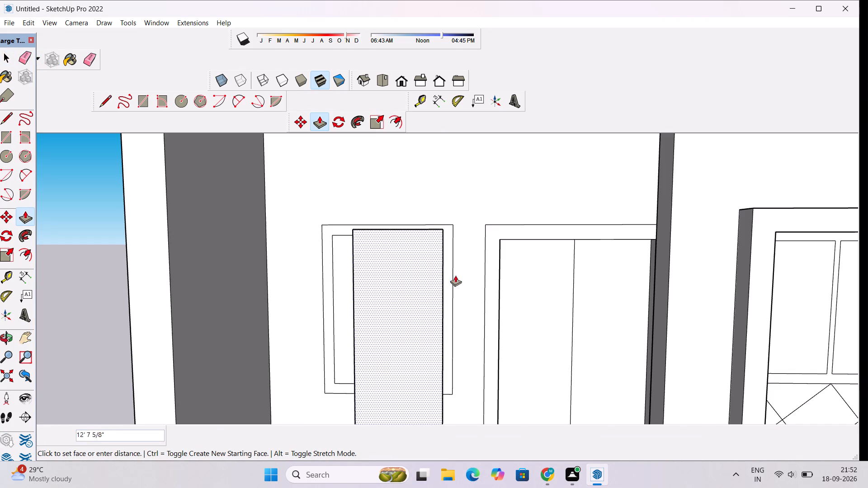
scroll(449, 251, "down", 7)
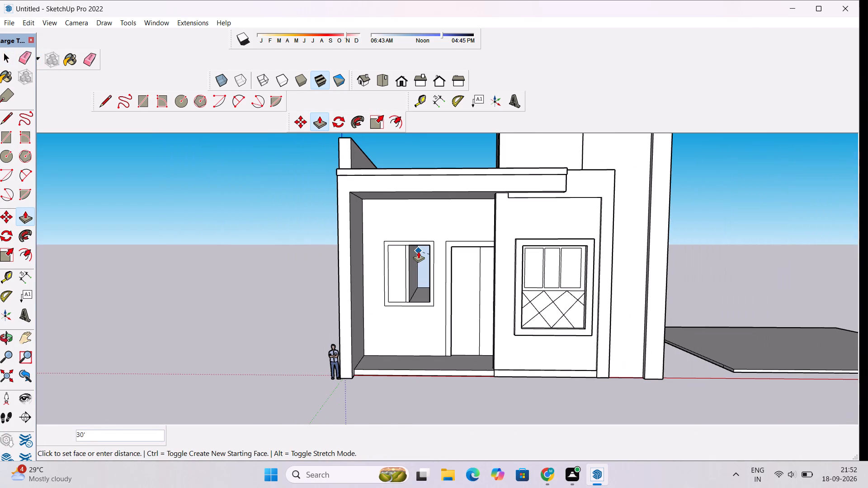
scroll(418, 251, "up", 4)
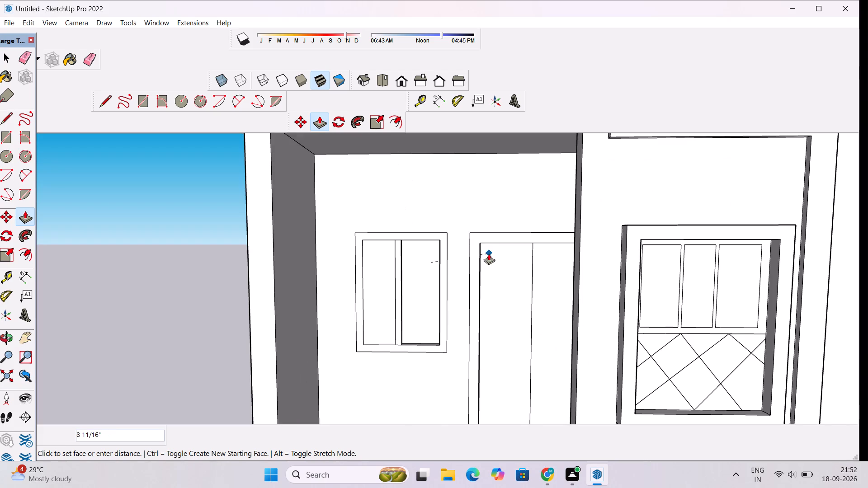
left_click(507, 267)
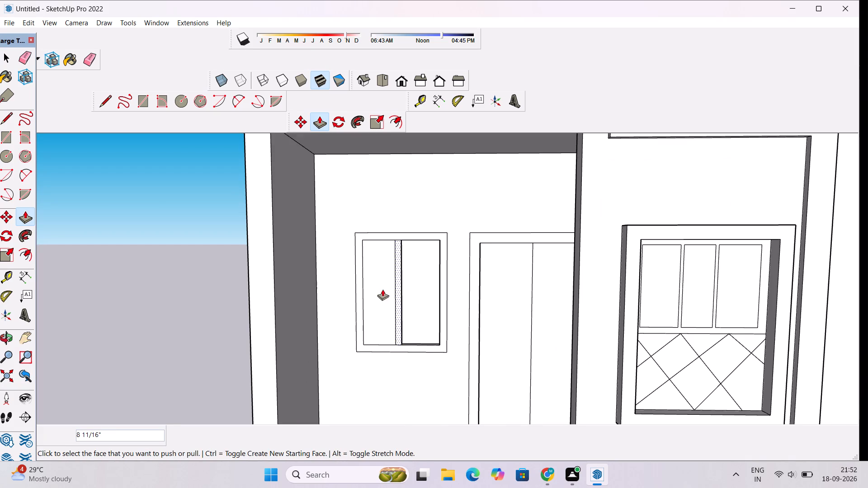
left_click(377, 290)
left_click(422, 277)
Examine the depth of the window panes, mullion and frame beside the door from above and from the side.
scroll(422, 277, "down", 3)
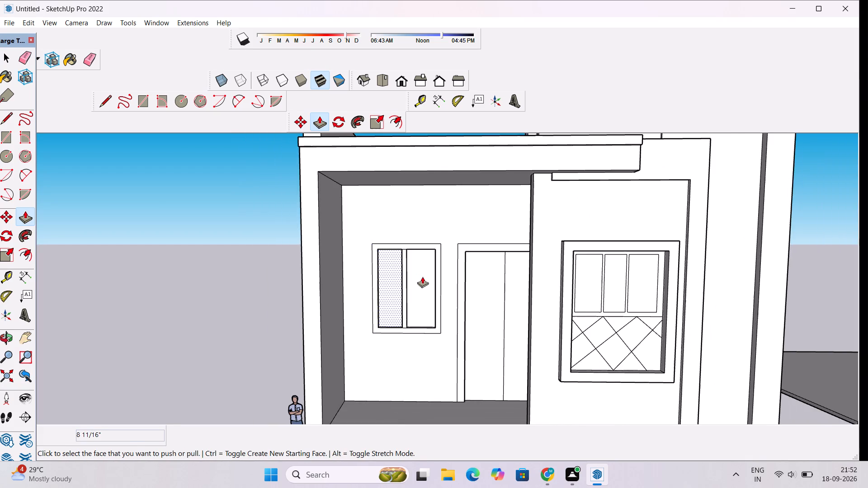
key("o")
scroll(423, 274, "down", 4)
left_click_drag(423, 274, 493, 361)
scroll(415, 313, "up", 11)
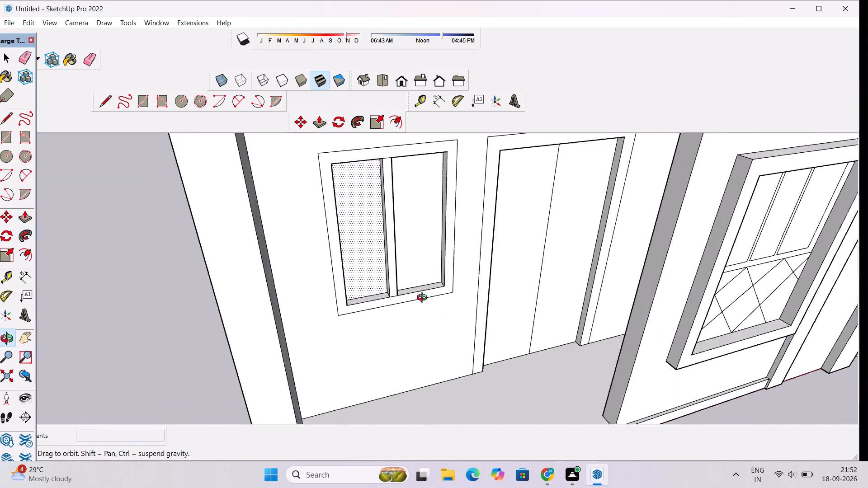
scroll(424, 299, "up", 3)
left_click_drag(489, 273, 436, 293)
left_click(434, 294)
scroll(426, 299, "down", 4)
left_click_drag(410, 306, 413, 309, "shift")
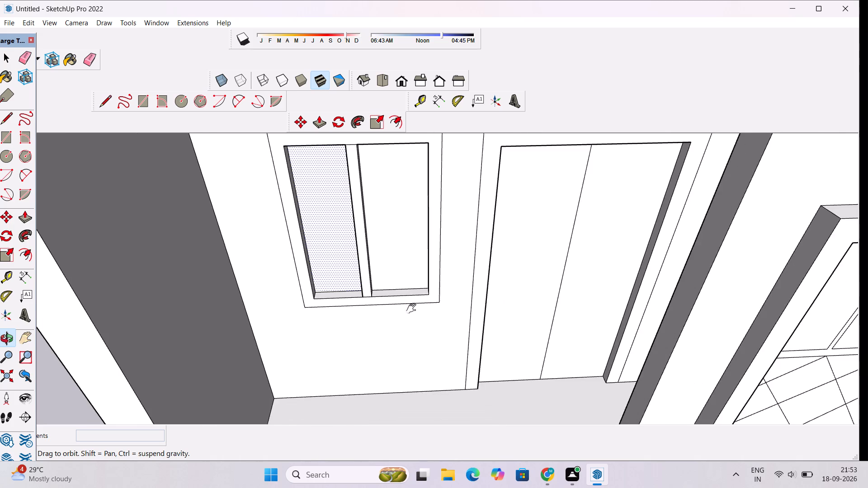
left_click_drag(413, 309, 428, 313, "shift")
scroll(430, 313, "down", 7)
left_click_drag(424, 373, 391, 253)
scroll(391, 253, "up", 6)
left_click_drag(389, 248, 388, 284)
scroll(386, 267, "down", 5)
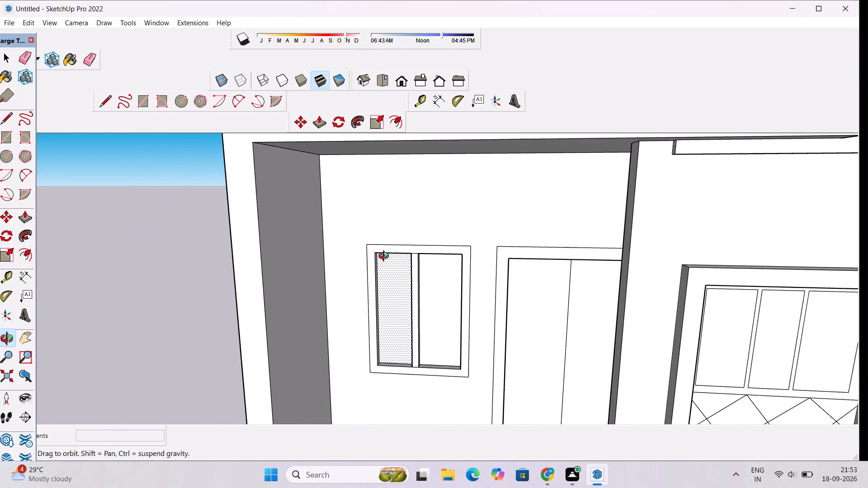
left_click_drag(386, 257, 397, 296)
scroll(397, 296, "down", 4)
left_click_drag(397, 296, 470, 304)
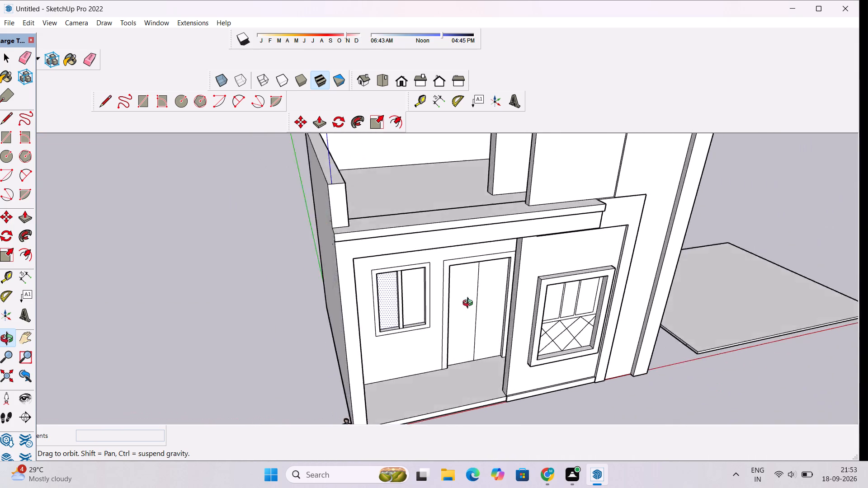
left_click_drag(470, 304, 531, 267)
scroll(464, 267, "up", 4)
left_click_drag(464, 267, 472, 311)
left_click_drag(477, 311, 452, 260, "shift")
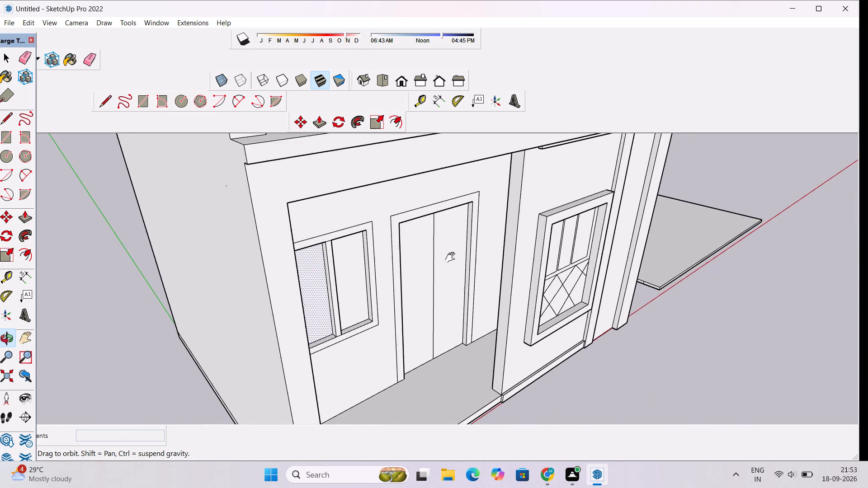
scroll(451, 255, "down", 6)
left_click_drag(480, 321, 429, 232)
scroll(424, 223, "up", 4)
left_click_drag(446, 207, 448, 228)
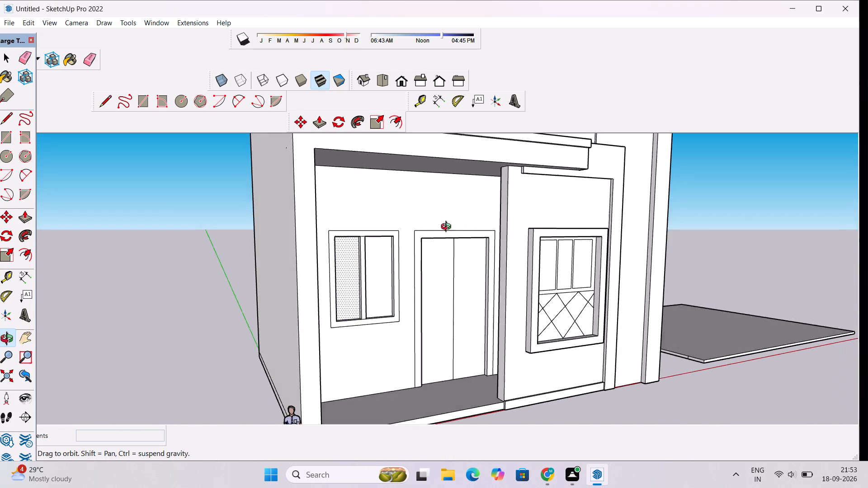
left_click_drag(448, 228, 598, 284)
left_click_drag(598, 284, 440, 262)
Erase the leftover floor slab outline along the base of the house's outer side wall.
scroll(395, 252, "down", 4)
left_click_drag(413, 273, 393, 208, "shift")
scroll(384, 202, "down", 4)
left_click_drag(374, 226, 539, 232)
scroll(369, 277, "up", 2)
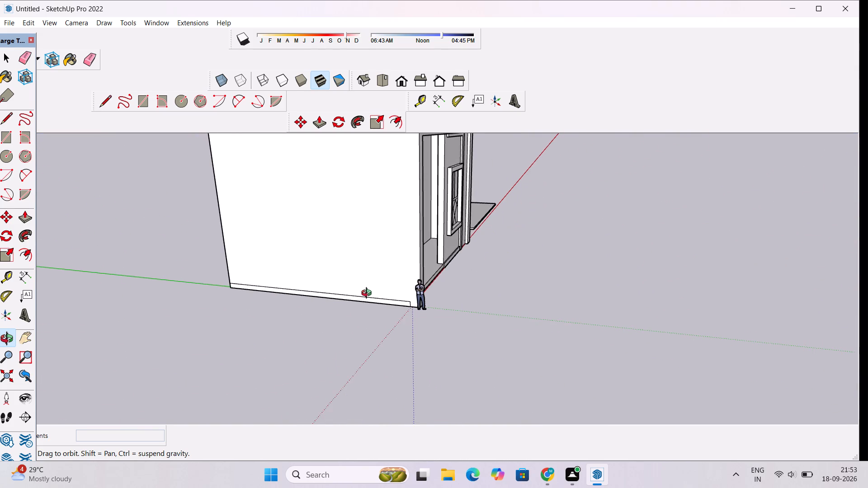
left_click_drag(368, 294, 368, 262)
key("e")
scroll(363, 253, "up", 4)
scroll(416, 286, "up", 7)
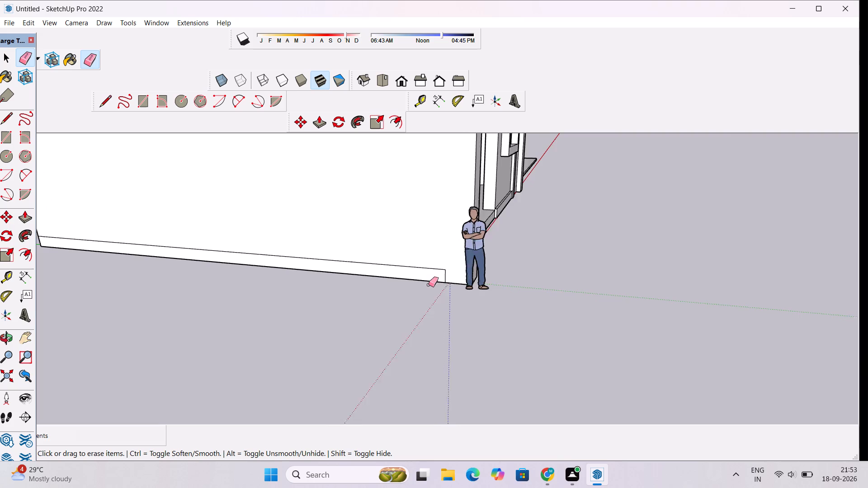
scroll(429, 285, "up", 1)
left_click_drag(449, 263, 453, 274)
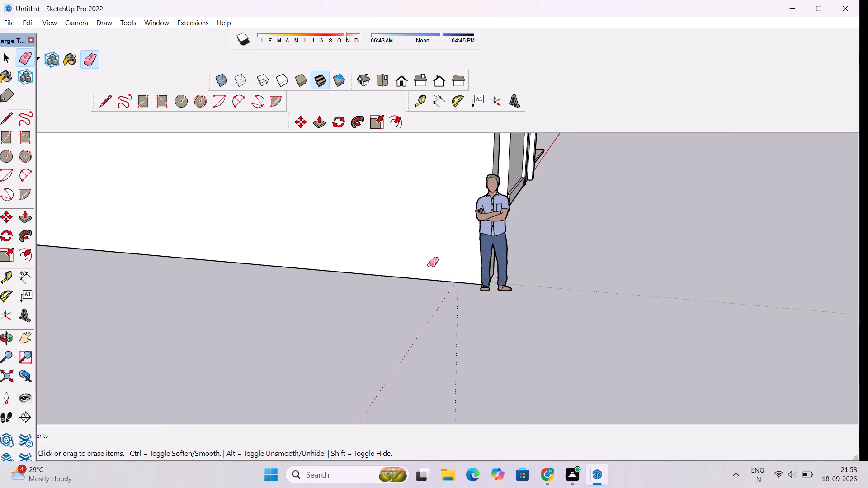
Examine the raised floor of the recessed opening and the lower front of the facade from several angles.
scroll(317, 245, "down", 5)
key("o")
left_click_drag(425, 268, 283, 258)
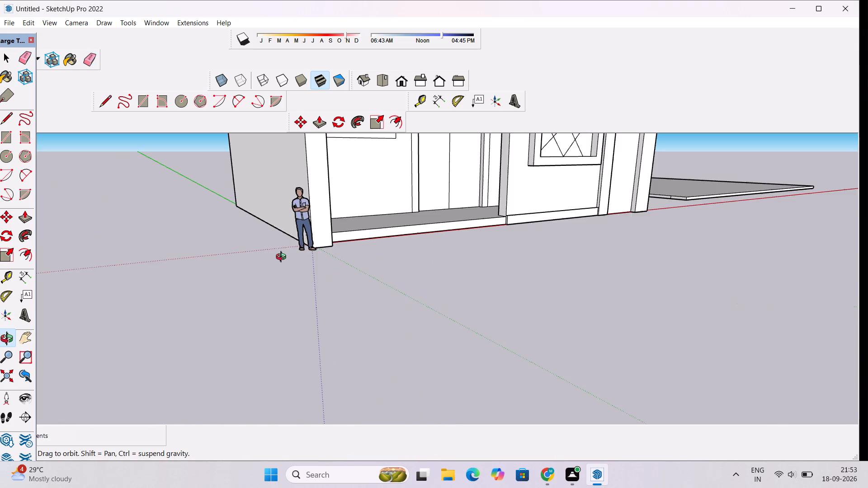
scroll(283, 256, "down", 5)
left_click_drag(384, 259, 342, 269)
scroll(331, 268, "down", 4)
left_click_drag(346, 255, 300, 290, "shift")
scroll(351, 289, "up", 4)
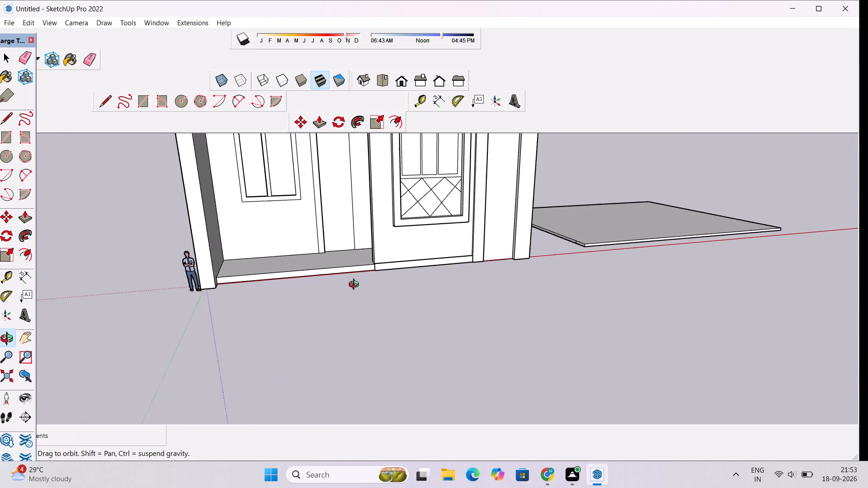
scroll(356, 286, "up", 5)
left_click_drag(418, 279, 389, 279)
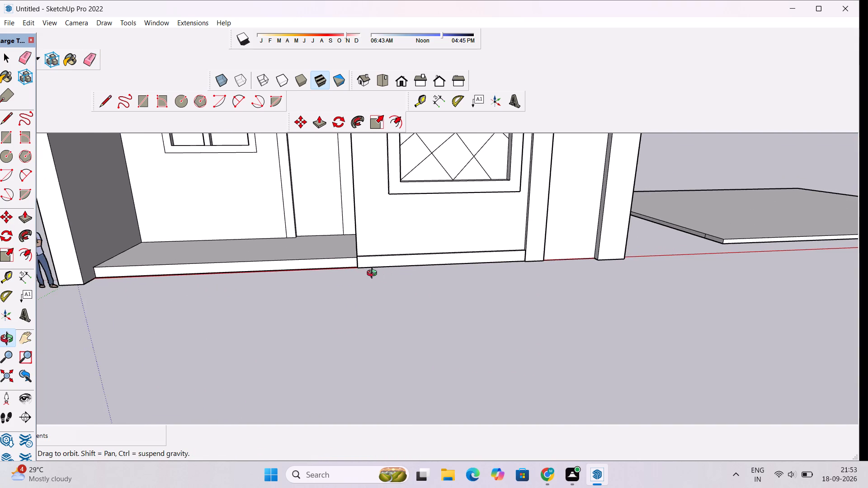
scroll(369, 273, "down", 4)
left_click_drag(352, 278, 350, 287)
scroll(332, 282, "up", 2)
left_click_drag(329, 281, 356, 277, "shift")
left_click_drag(324, 260, 334, 273, "shift")
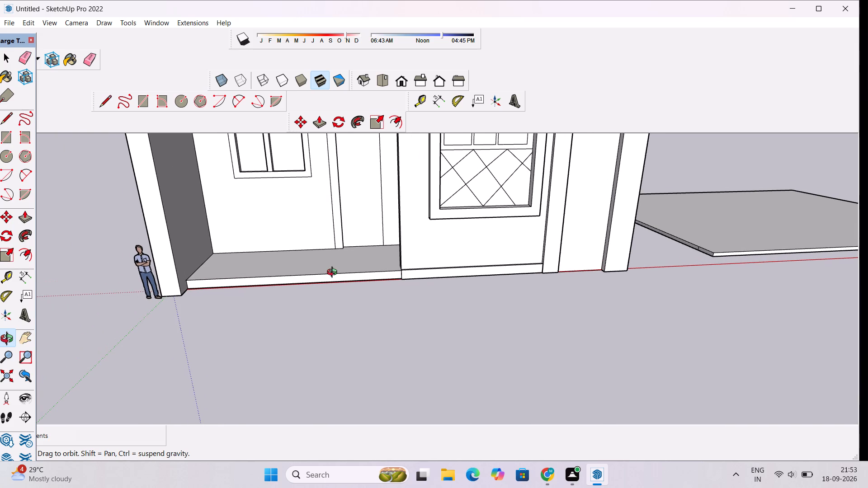
left_click_drag(307, 268, 347, 268, "shift")
scroll(351, 268, "up", 1)
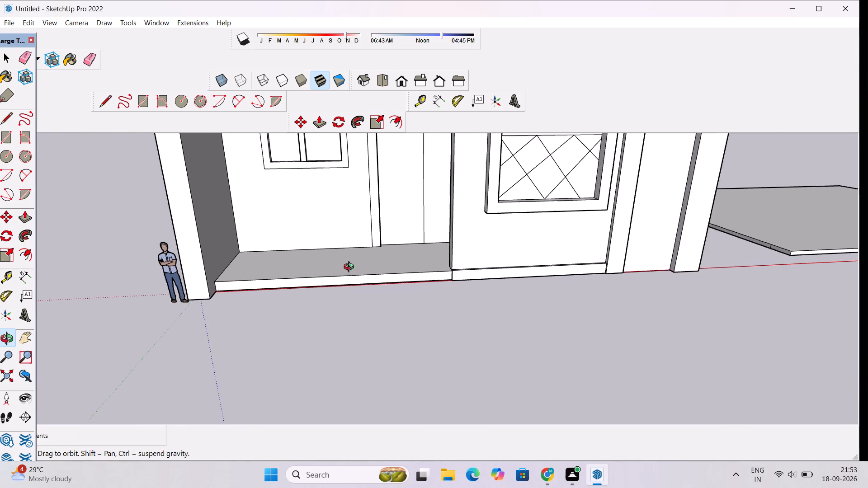
scroll(351, 268, "up", 2)
left_click_drag(350, 274, 351, 252)
scroll(359, 239, "down", 4, "shift")
left_click_drag(384, 222, 387, 273, "shift")
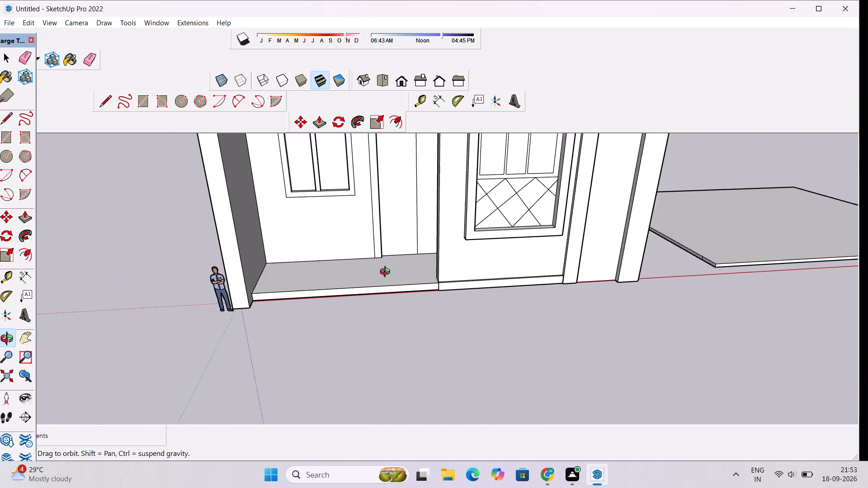
scroll(387, 272, "down", 4)
left_click_drag(402, 286, 384, 282)
scroll(377, 271, "up", 2)
left_click_drag(377, 267, 382, 282, "shift")
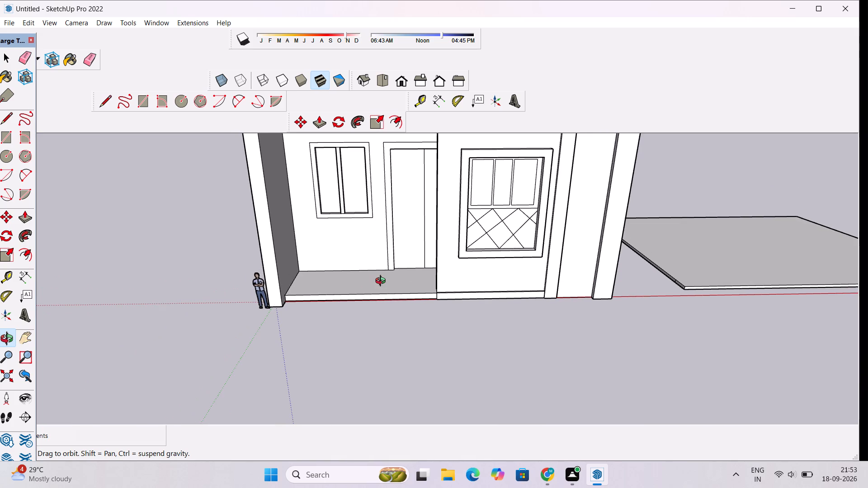
Examine the raised entrance floor and its front riser from low and high angles.
scroll(384, 282, "up", 3)
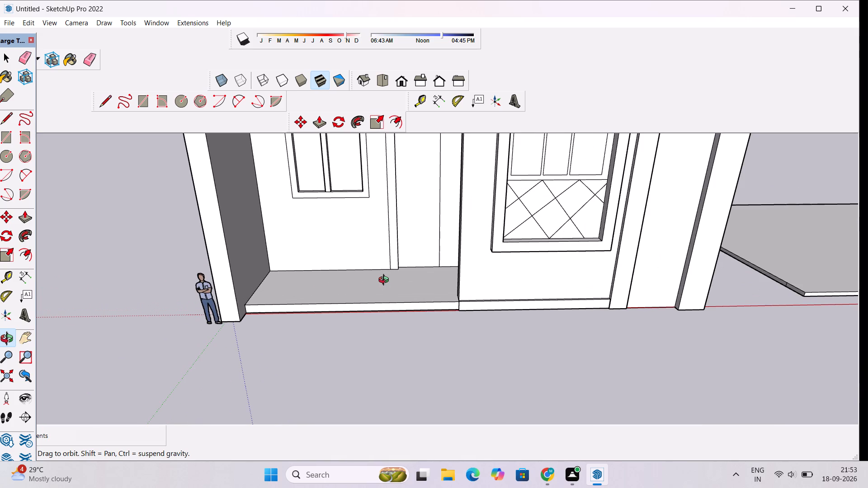
left_click_drag(372, 304, 368, 277)
left_click_drag(368, 285, 371, 294)
left_click_drag(361, 320, 373, 269)
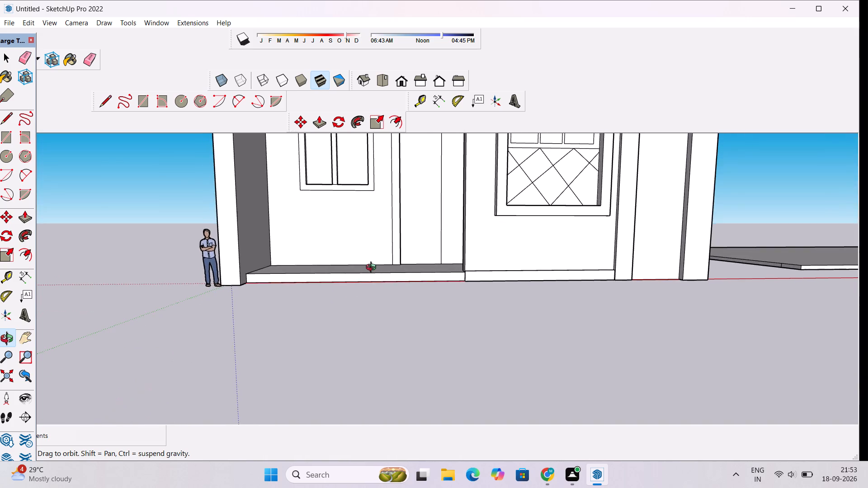
left_click_drag(350, 295, 355, 235)
left_click_drag(355, 235, 355, 303)
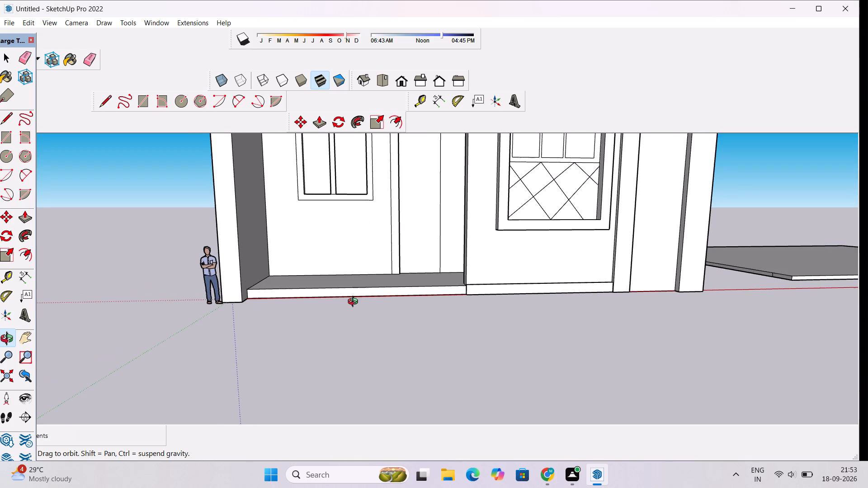
scroll(355, 303, "down", 1)
left_click_drag(354, 303, 353, 271, "shift")
scroll(287, 278, "up", 2)
left_click_drag(300, 269, 302, 311)
scroll(301, 313, "up", 3)
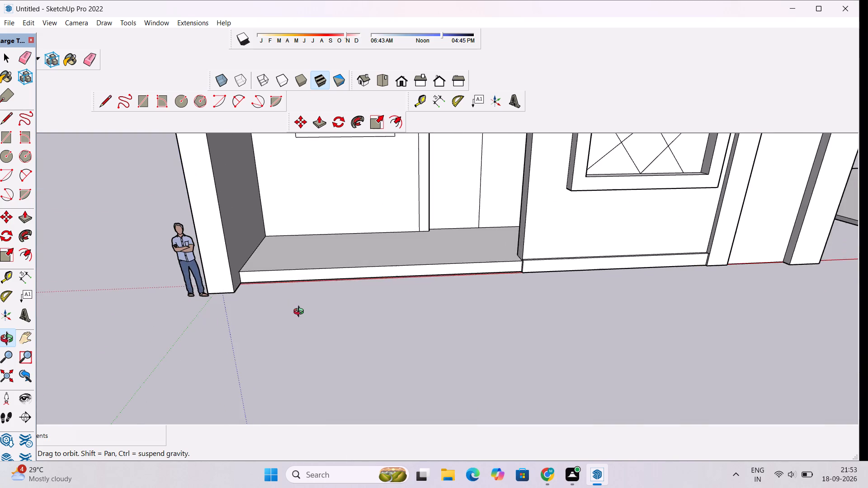
left_click_drag(317, 305, 274, 290)
left_click_drag(280, 279, 294, 280)
key("p")
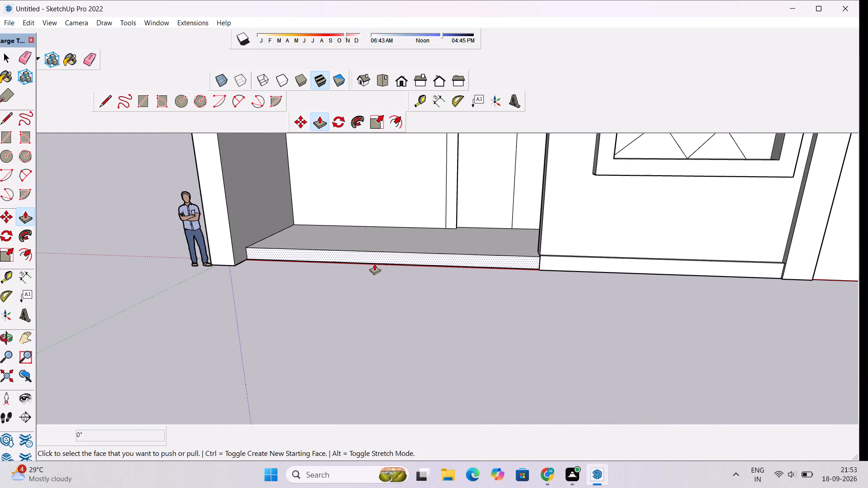
key("p")
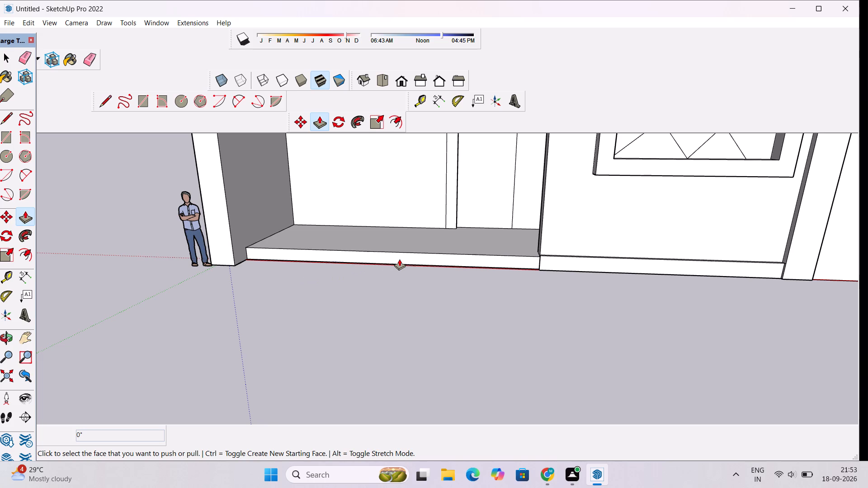
key("o")
left_click_drag(386, 250, 422, 287)
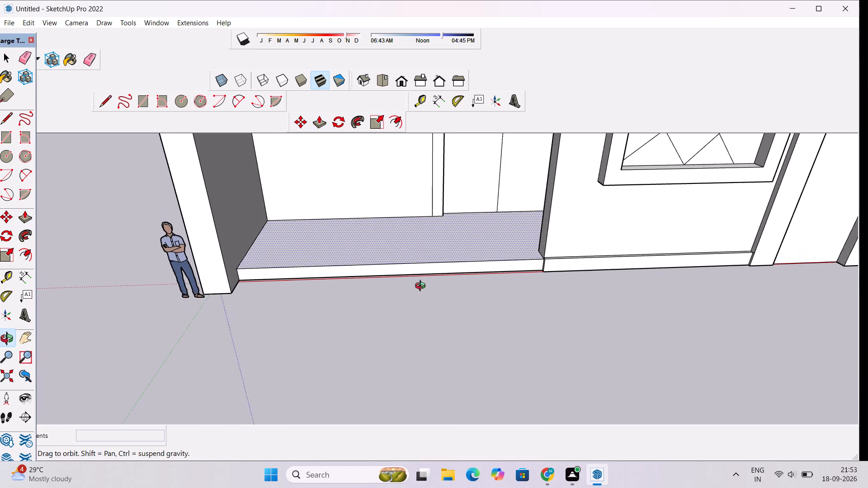
left_click_drag(422, 287, 426, 282, "shift")
scroll(398, 278, "up", 2)
Place a vertical guide across the entrance floor's front riser, about 9' 1 3/8" from its end at the outer side wall.
key("l")
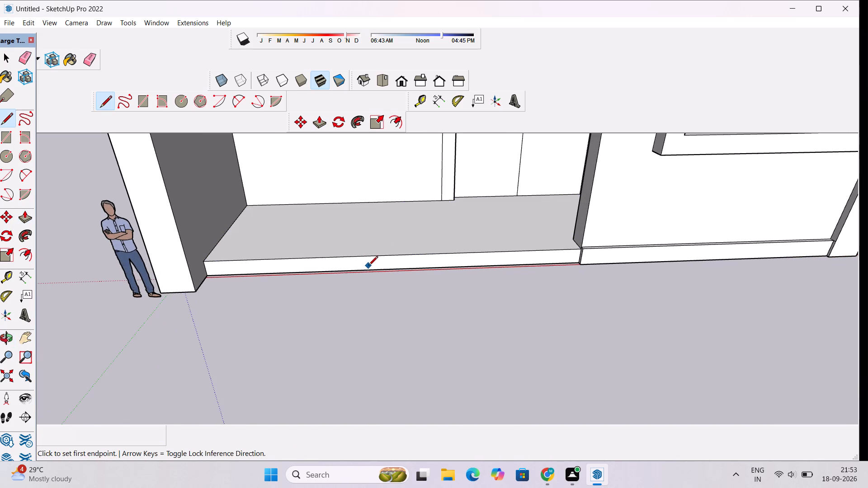
key("t")
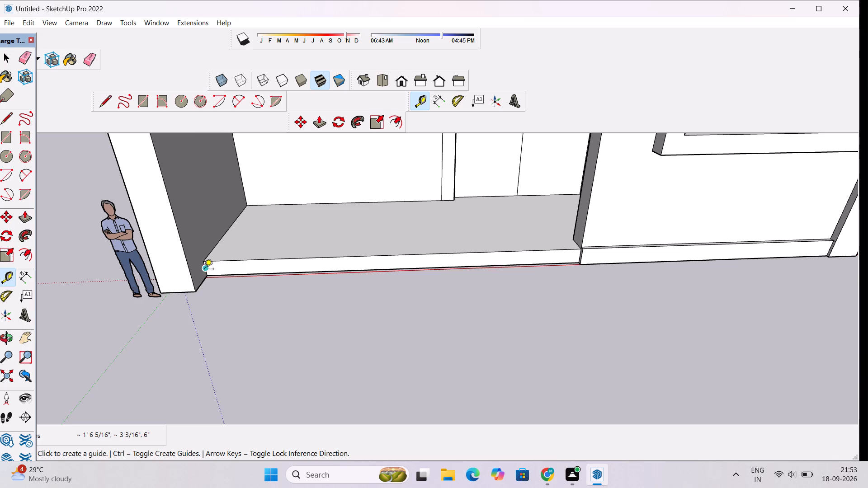
scroll(204, 270, "up", 9)
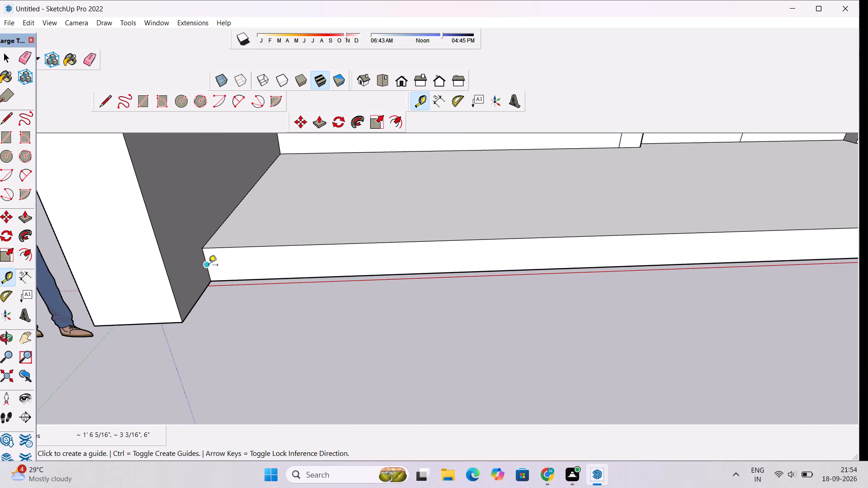
left_click(208, 266)
scroll(217, 263, "down", 8)
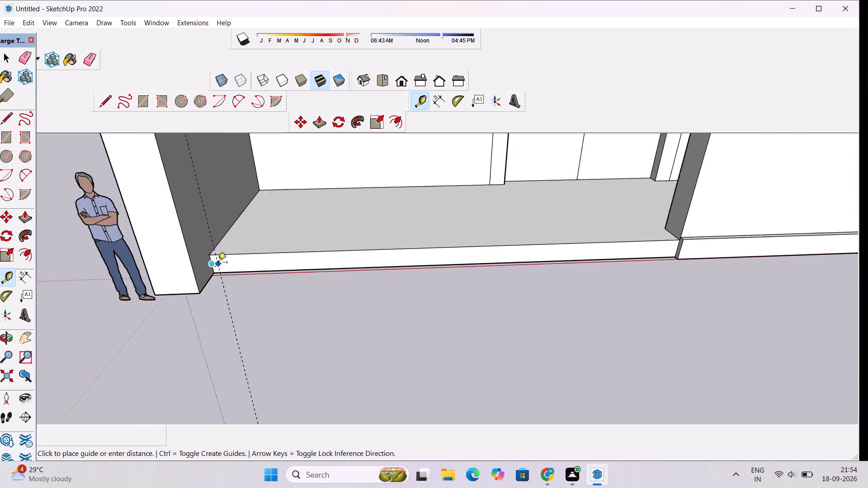
scroll(218, 263, "down", 4)
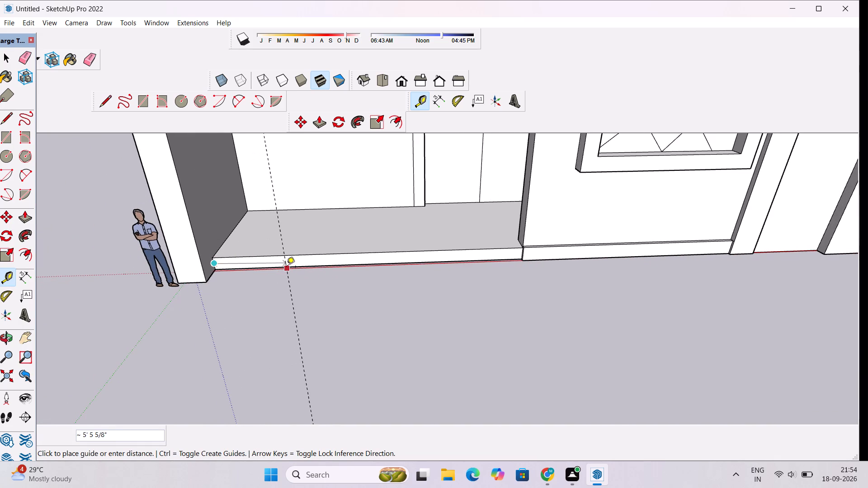
left_click(334, 259)
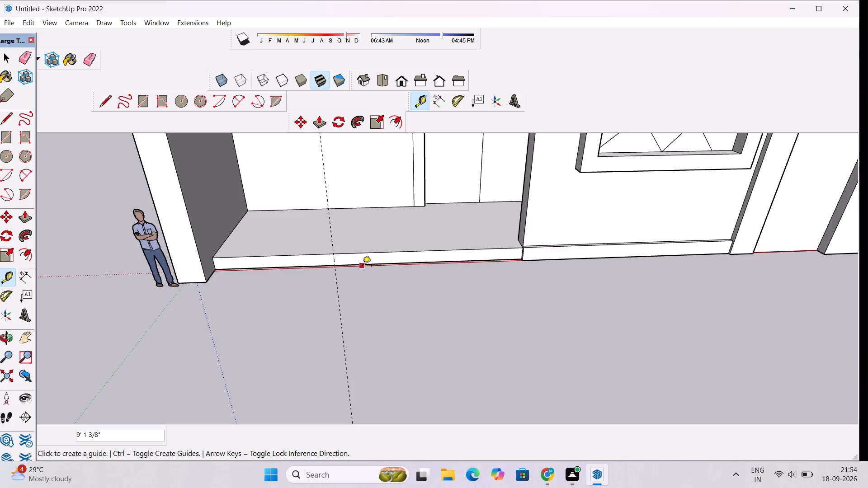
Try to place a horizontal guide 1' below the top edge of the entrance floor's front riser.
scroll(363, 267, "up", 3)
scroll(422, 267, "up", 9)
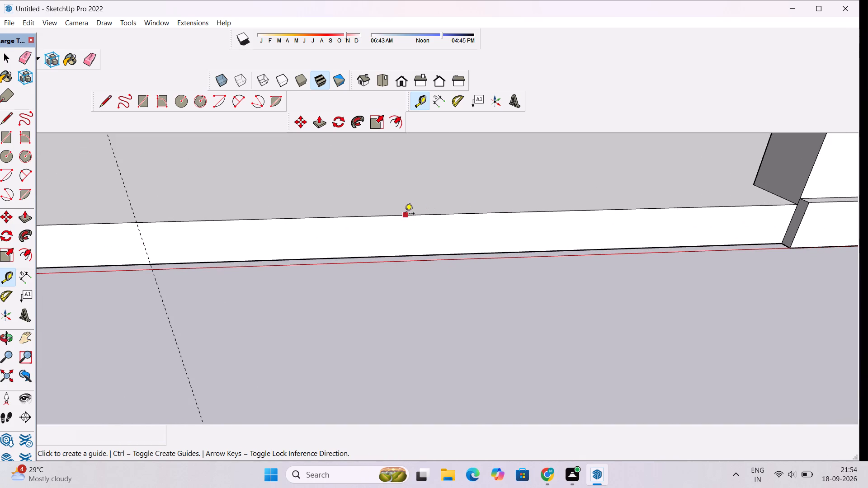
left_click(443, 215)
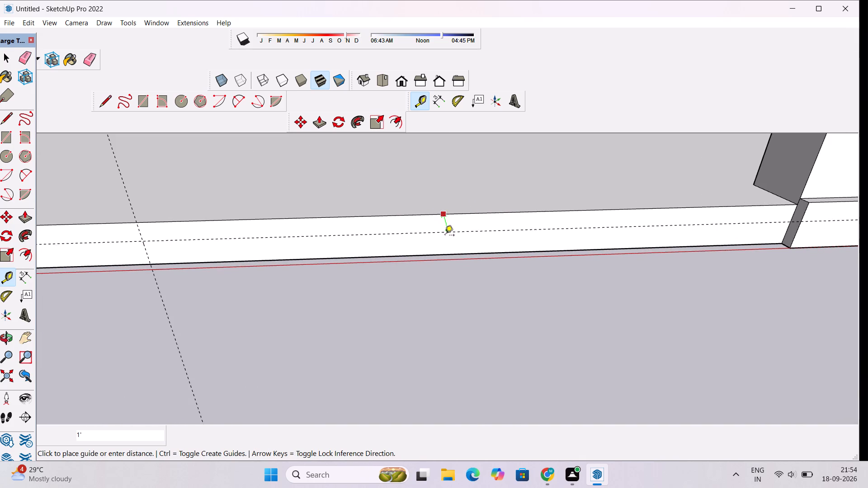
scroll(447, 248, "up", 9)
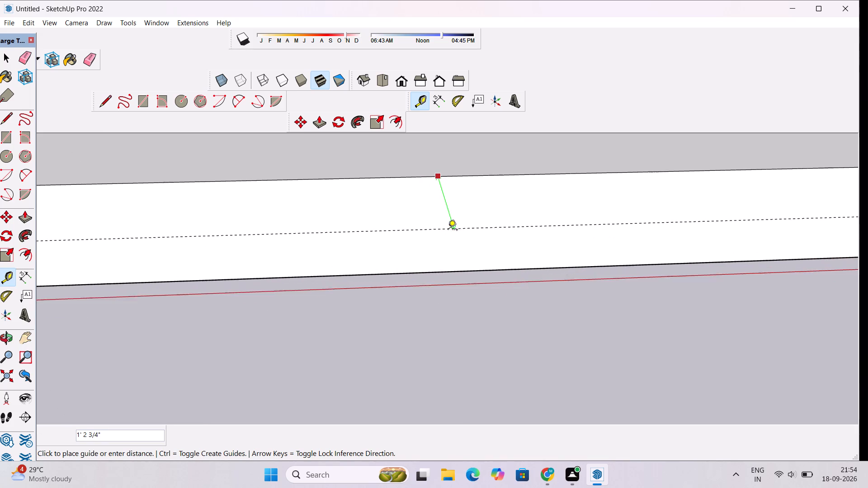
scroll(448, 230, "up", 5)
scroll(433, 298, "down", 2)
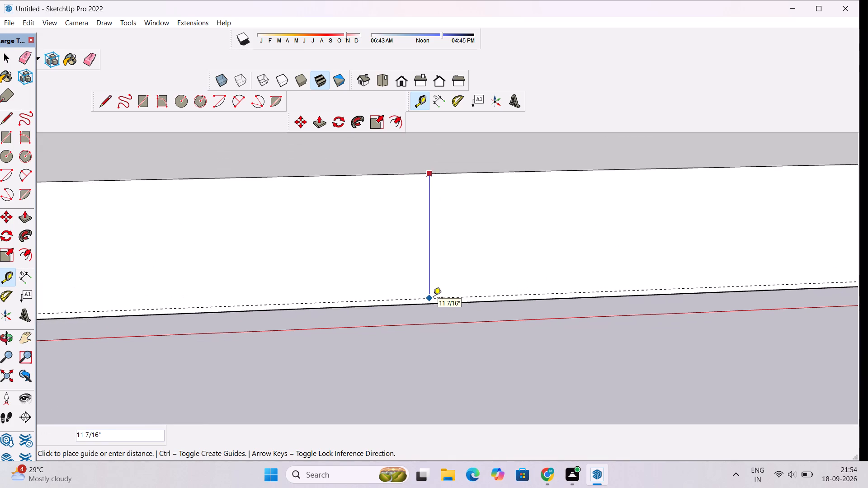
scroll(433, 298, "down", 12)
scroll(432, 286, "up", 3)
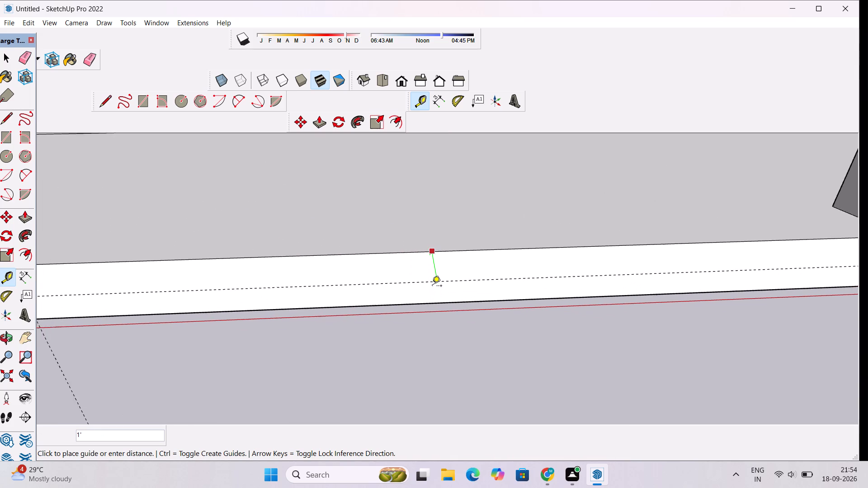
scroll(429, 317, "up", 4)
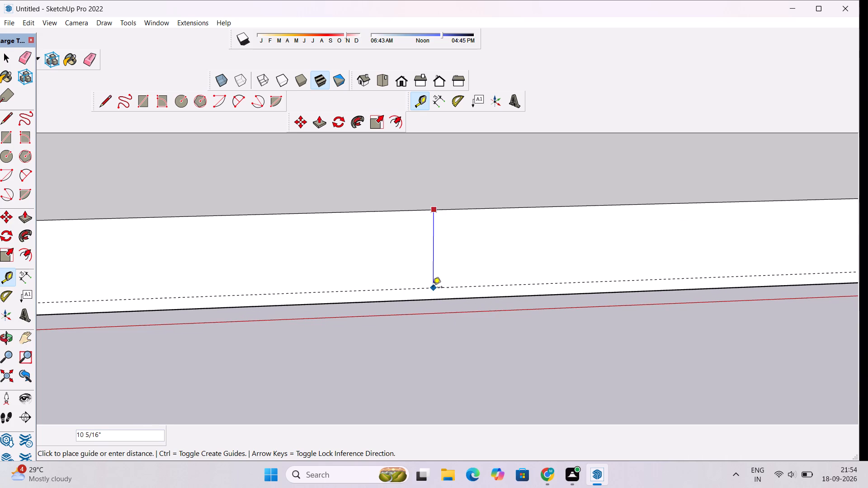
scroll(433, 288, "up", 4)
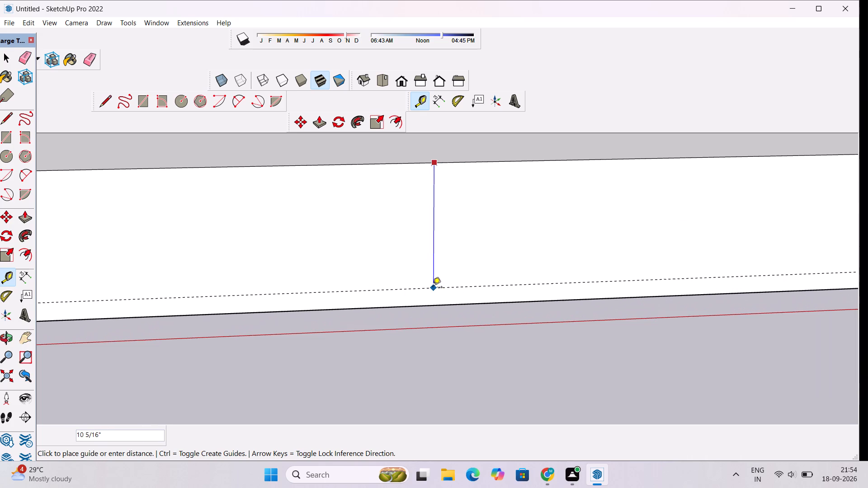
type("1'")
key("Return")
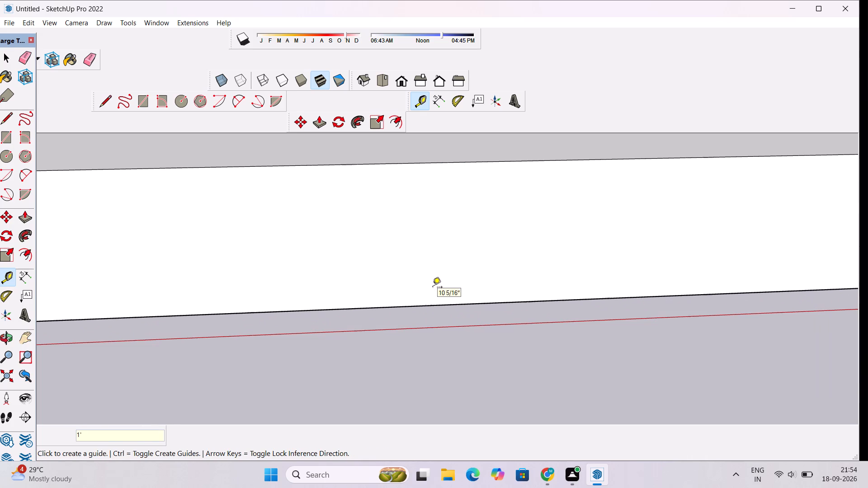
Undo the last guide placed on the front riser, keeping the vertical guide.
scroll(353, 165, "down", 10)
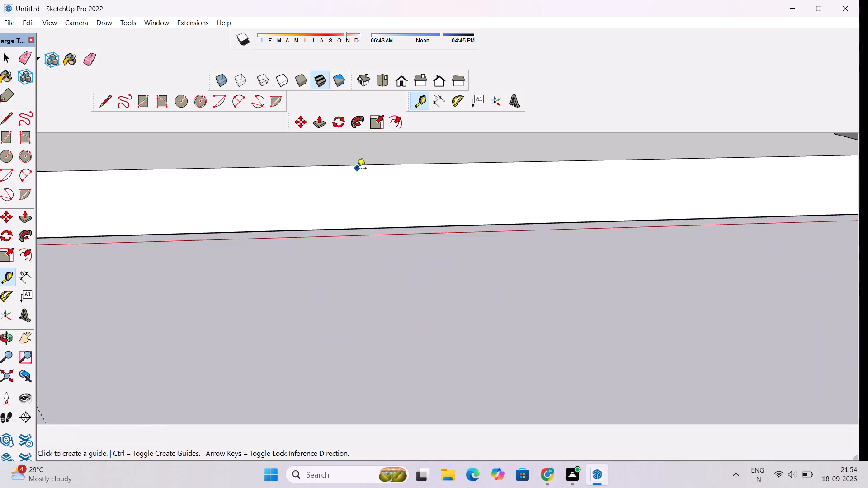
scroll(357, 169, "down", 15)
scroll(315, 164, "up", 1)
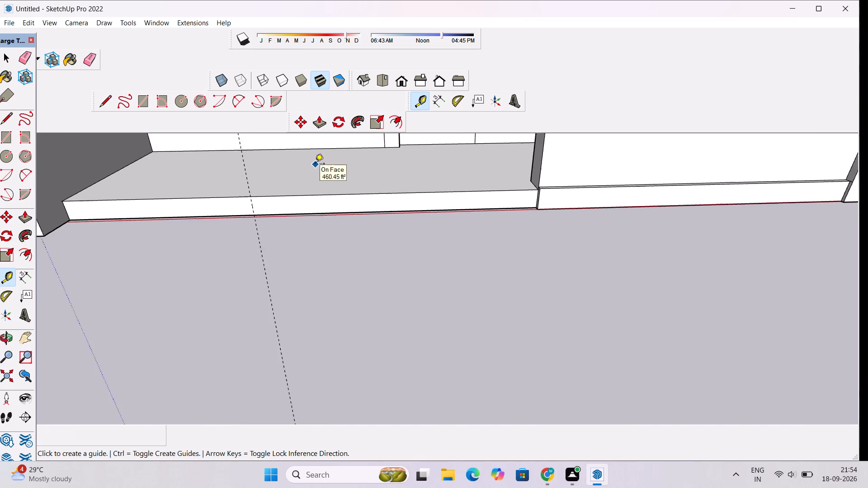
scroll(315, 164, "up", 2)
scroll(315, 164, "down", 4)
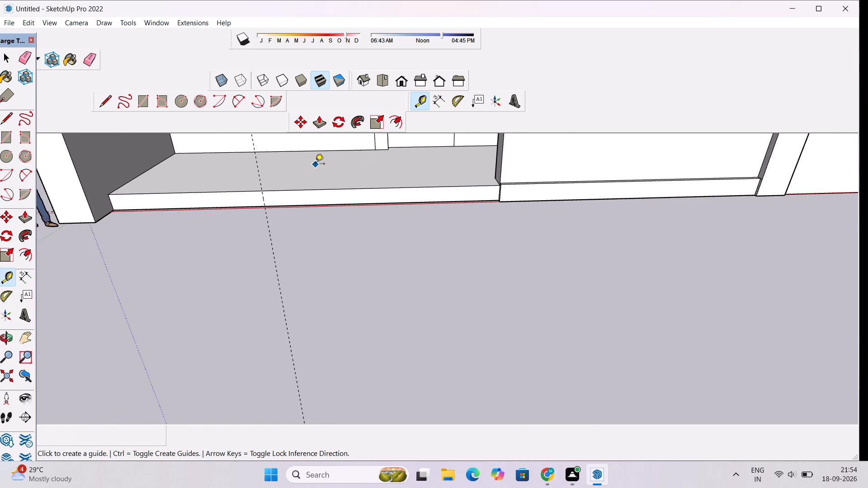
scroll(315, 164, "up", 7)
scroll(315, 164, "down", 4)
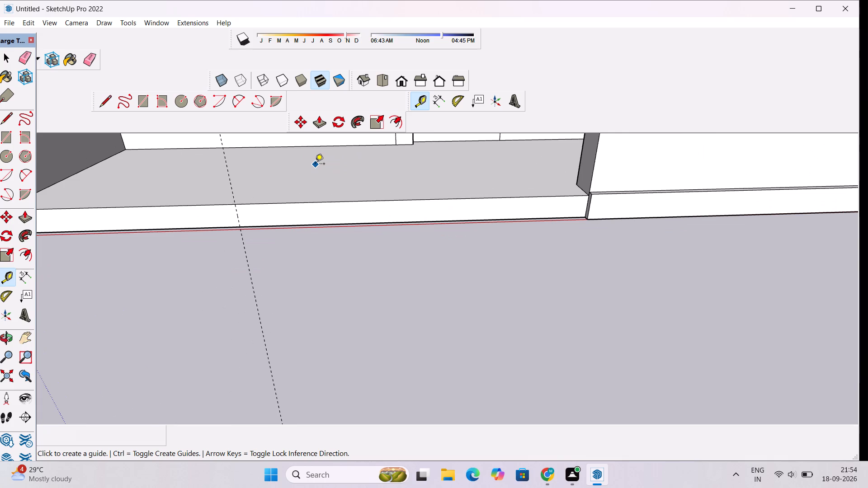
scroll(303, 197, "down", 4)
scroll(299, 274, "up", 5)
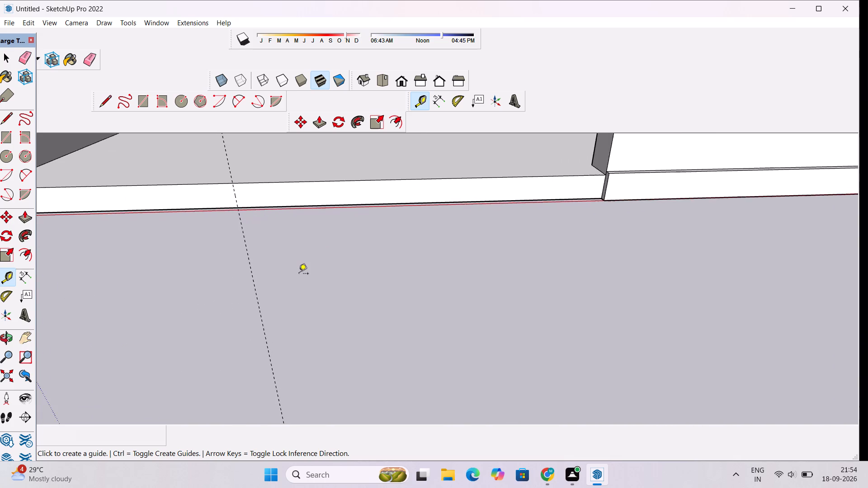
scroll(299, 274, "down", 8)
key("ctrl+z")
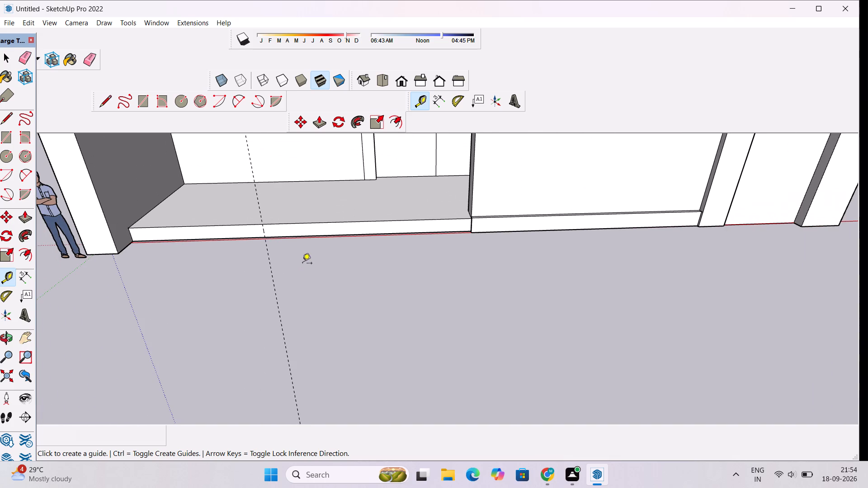
Draw a horizontal line about 14' 10 5/8" long at the riser's mid-height, from its end beside the projecting window wall to the vertical guide.
key("o")
left_click_drag(308, 262, 305, 222)
scroll(305, 222, "up", 3)
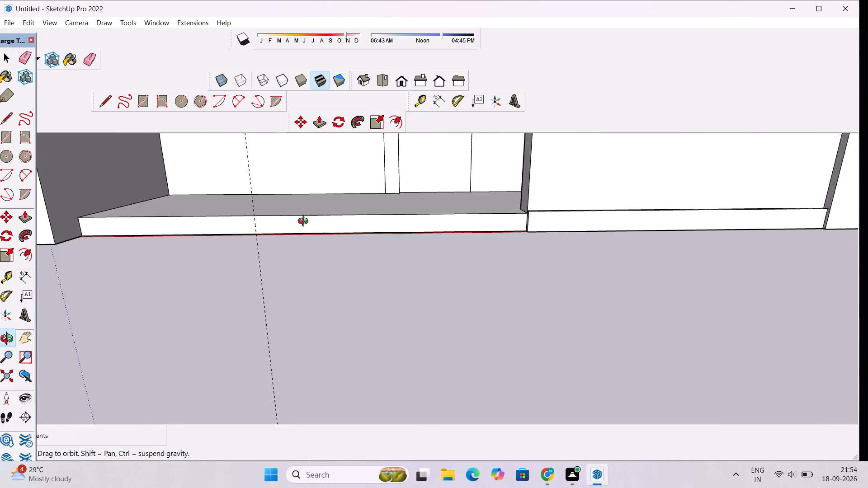
left_click_drag(306, 222, 335, 245, "shift")
scroll(335, 245, "down", 4, "shift")
left_click_drag(340, 257, 340, 238, "shift")
scroll(340, 238, "up", 2, "shift")
key("l")
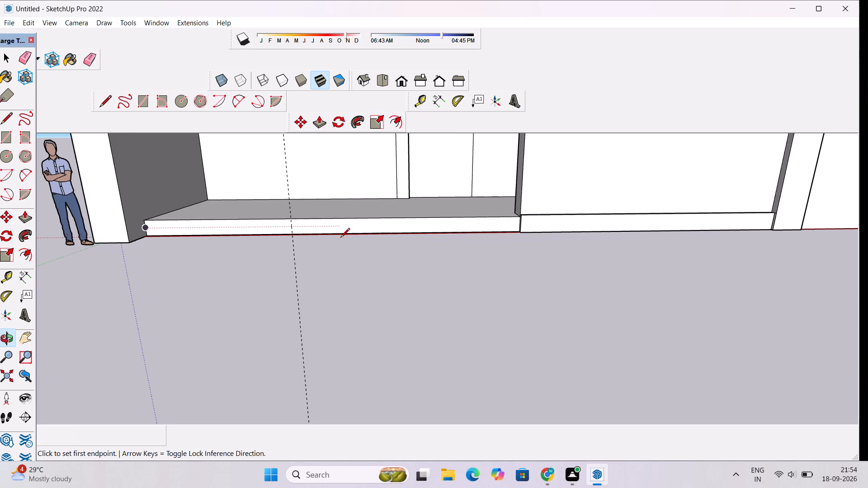
scroll(503, 230, "up", 12)
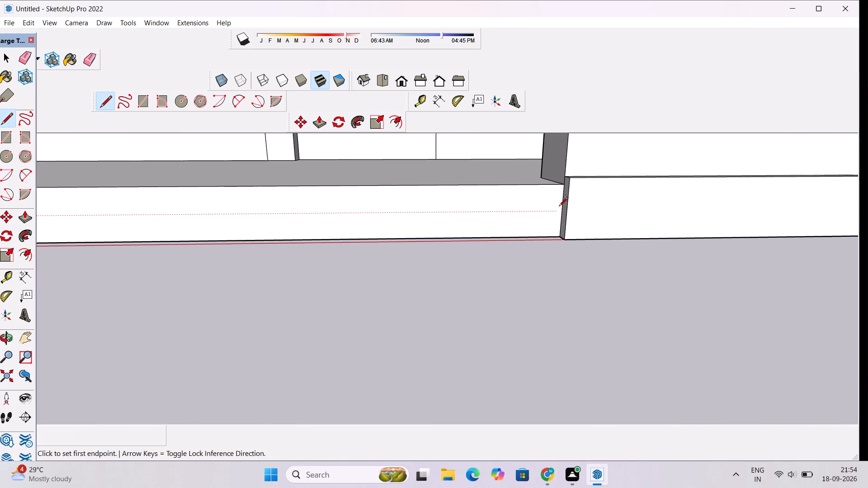
left_click(560, 211)
scroll(544, 214, "down", 6)
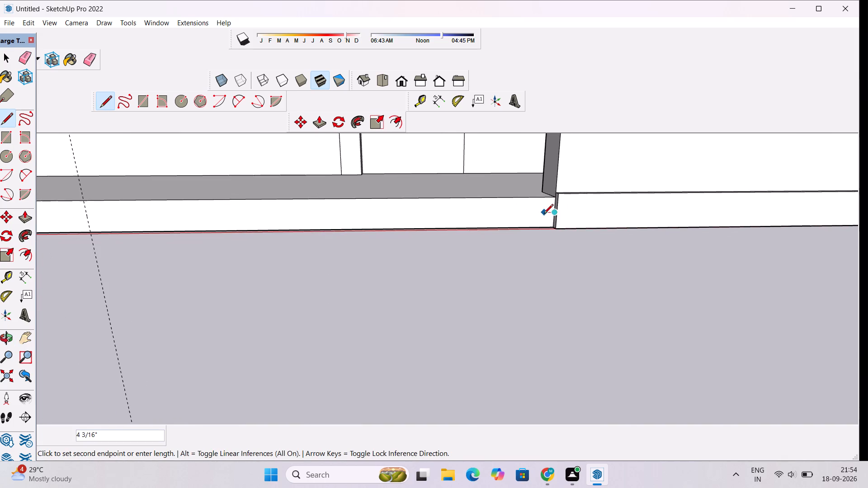
scroll(503, 230, "down", 8)
scroll(330, 219, "up", 4)
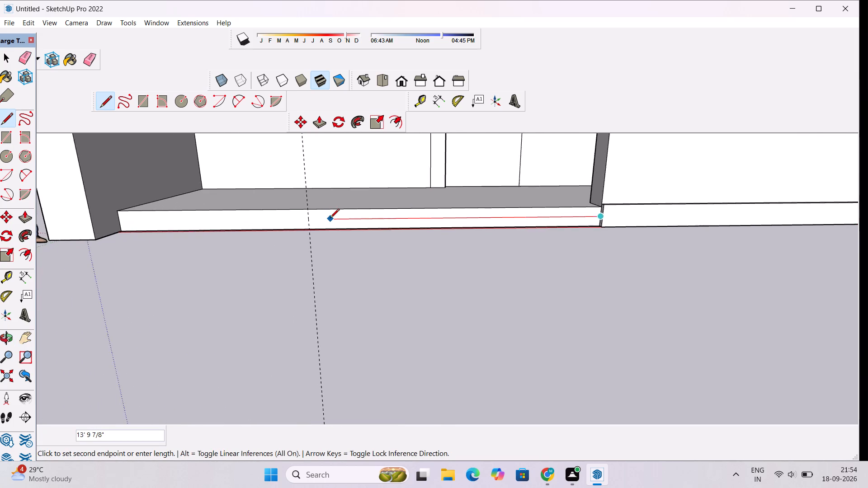
scroll(330, 219, "up", 2)
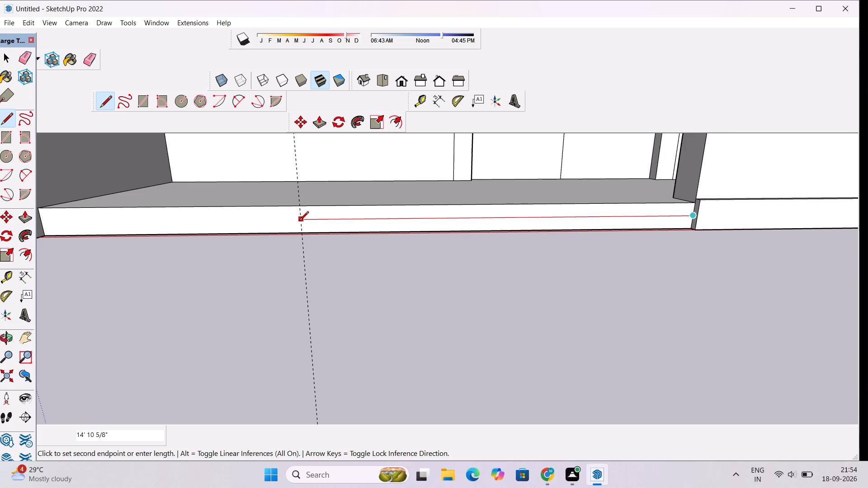
left_click(300, 222)
Draw two 6" vertical lines along the guide, joining the horizontal line's end to the riser's top and bottom edges.
scroll(300, 208, "up", 3)
left_click(300, 207)
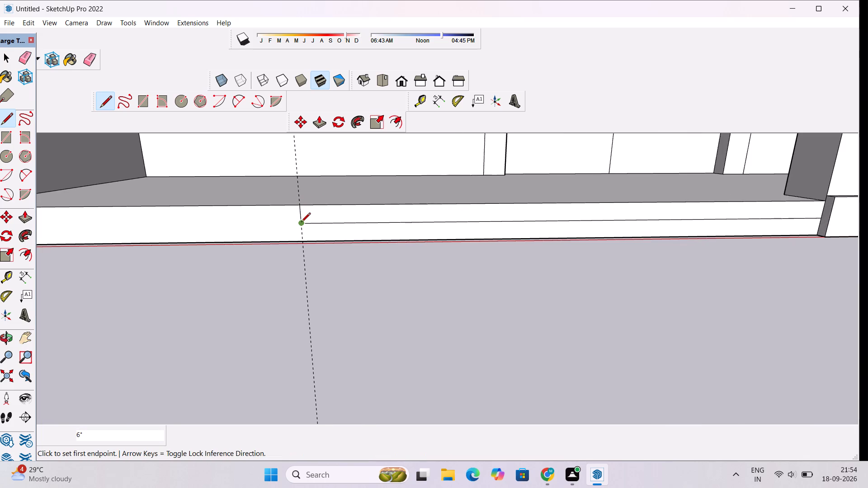
left_click(301, 225)
left_click(303, 242)
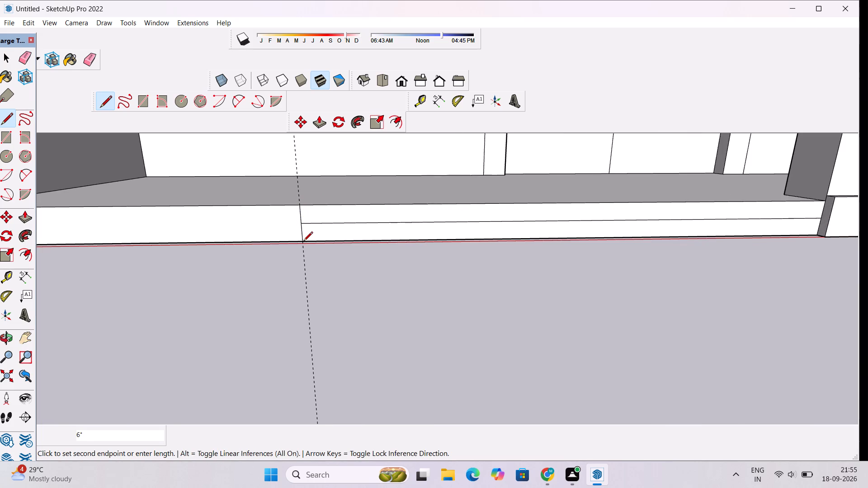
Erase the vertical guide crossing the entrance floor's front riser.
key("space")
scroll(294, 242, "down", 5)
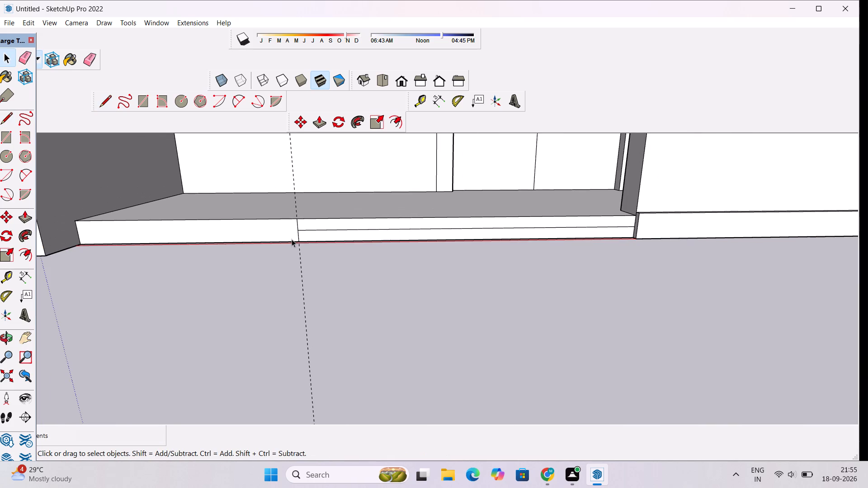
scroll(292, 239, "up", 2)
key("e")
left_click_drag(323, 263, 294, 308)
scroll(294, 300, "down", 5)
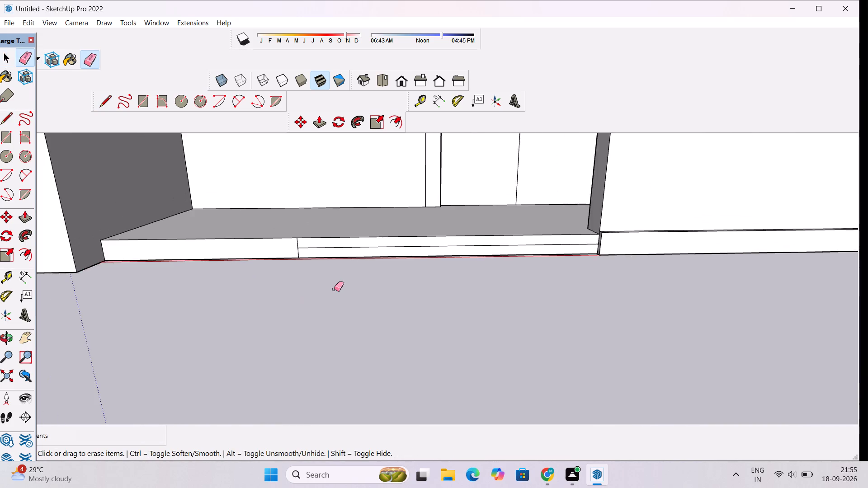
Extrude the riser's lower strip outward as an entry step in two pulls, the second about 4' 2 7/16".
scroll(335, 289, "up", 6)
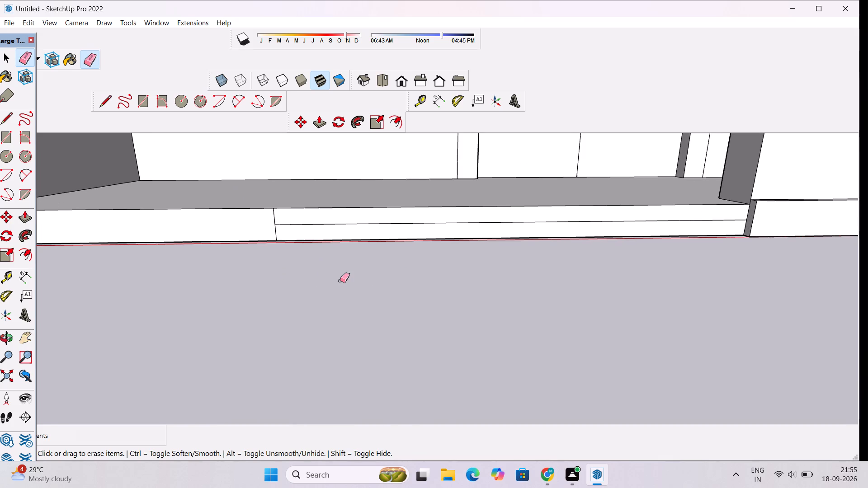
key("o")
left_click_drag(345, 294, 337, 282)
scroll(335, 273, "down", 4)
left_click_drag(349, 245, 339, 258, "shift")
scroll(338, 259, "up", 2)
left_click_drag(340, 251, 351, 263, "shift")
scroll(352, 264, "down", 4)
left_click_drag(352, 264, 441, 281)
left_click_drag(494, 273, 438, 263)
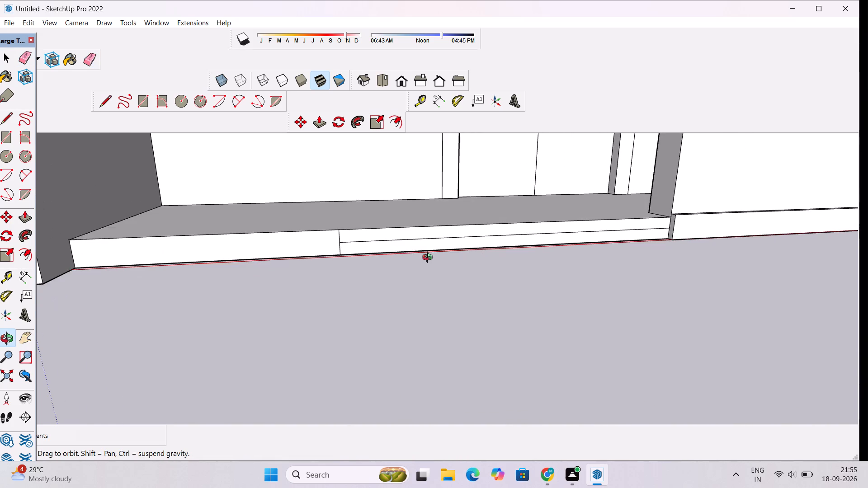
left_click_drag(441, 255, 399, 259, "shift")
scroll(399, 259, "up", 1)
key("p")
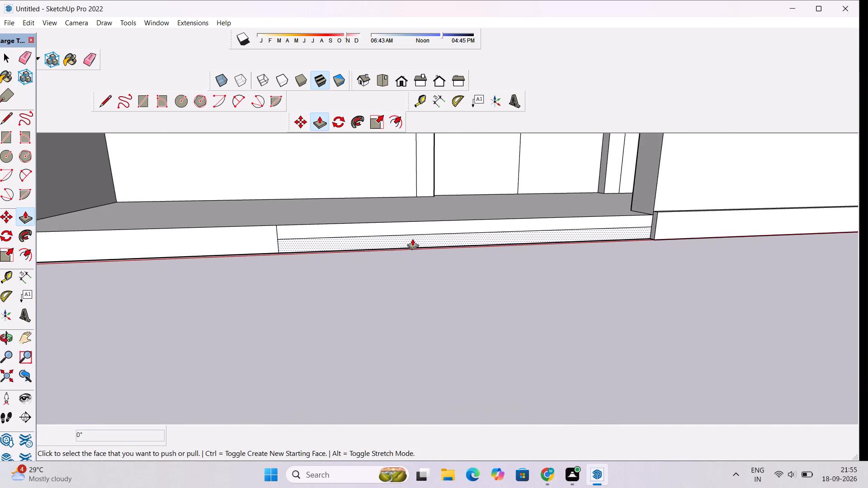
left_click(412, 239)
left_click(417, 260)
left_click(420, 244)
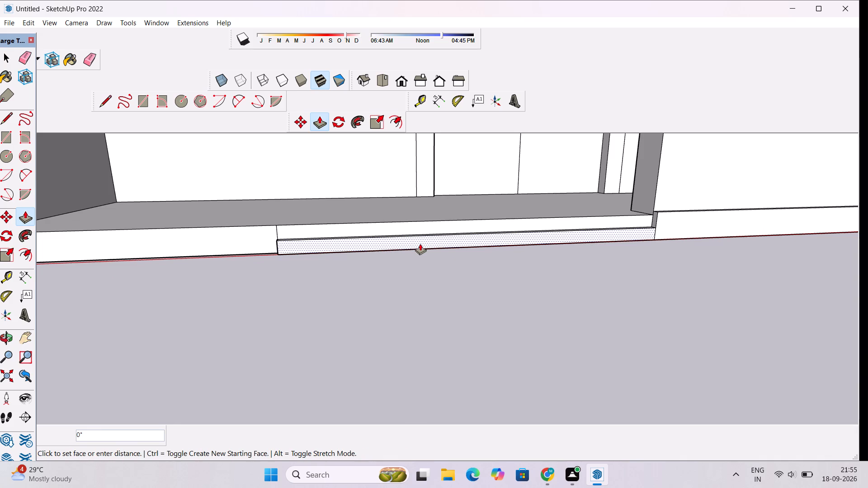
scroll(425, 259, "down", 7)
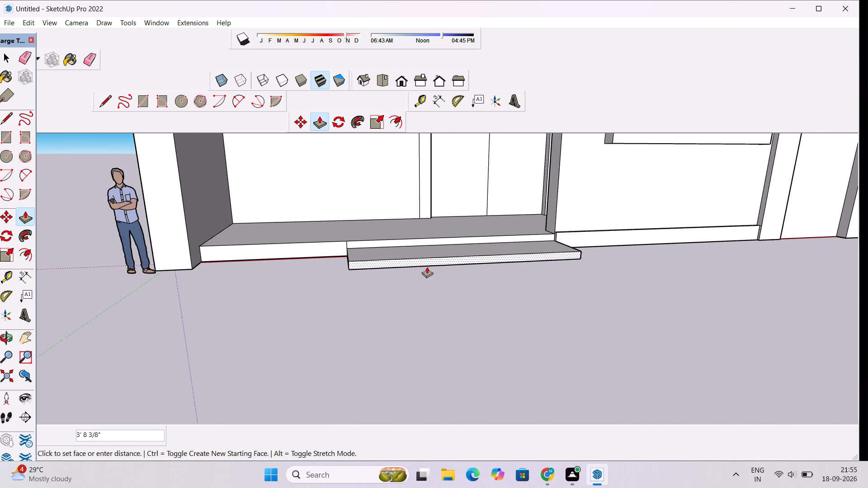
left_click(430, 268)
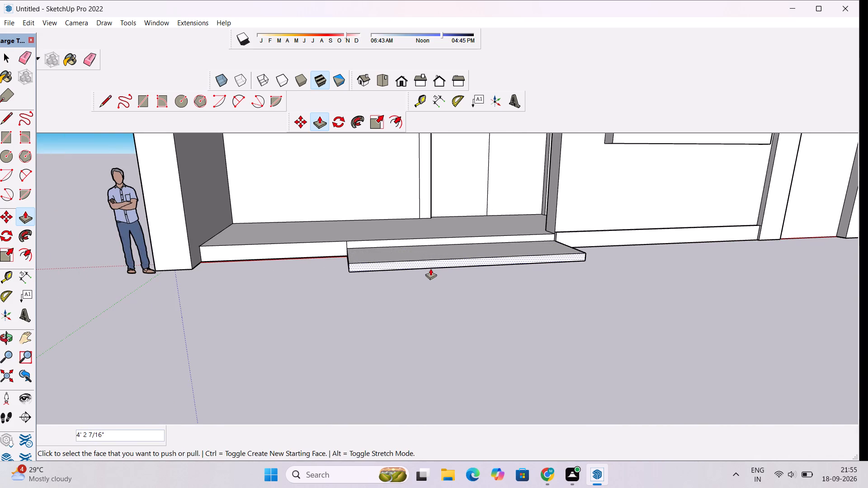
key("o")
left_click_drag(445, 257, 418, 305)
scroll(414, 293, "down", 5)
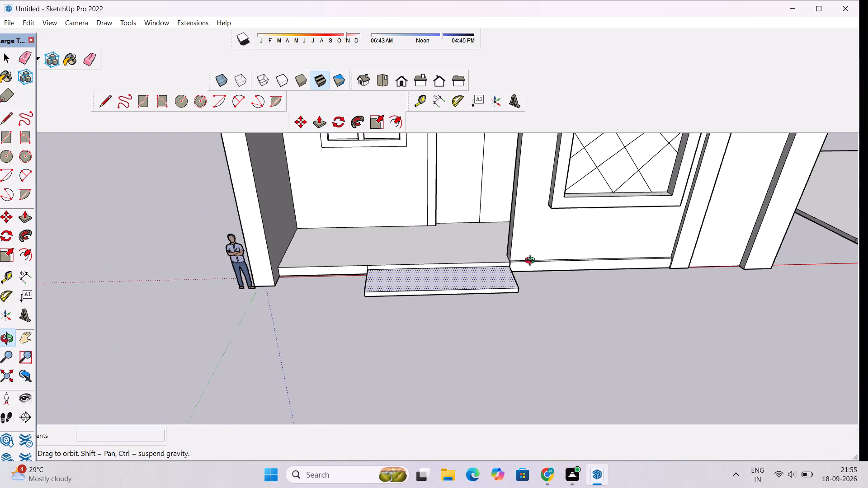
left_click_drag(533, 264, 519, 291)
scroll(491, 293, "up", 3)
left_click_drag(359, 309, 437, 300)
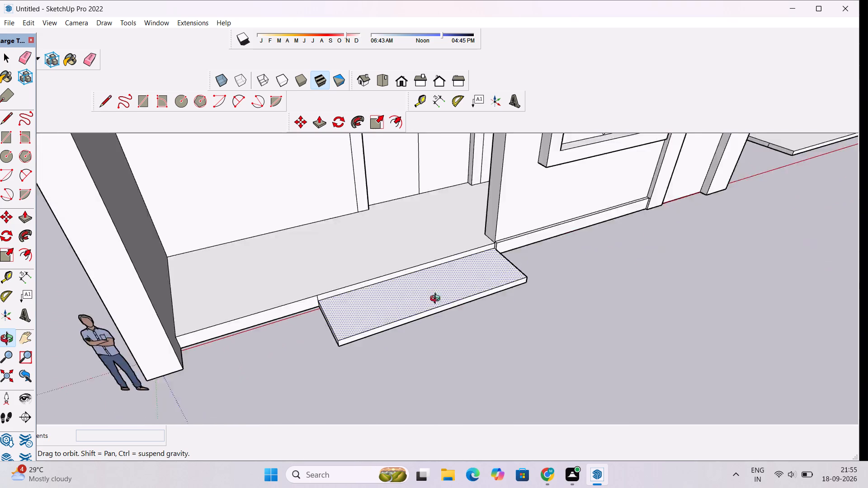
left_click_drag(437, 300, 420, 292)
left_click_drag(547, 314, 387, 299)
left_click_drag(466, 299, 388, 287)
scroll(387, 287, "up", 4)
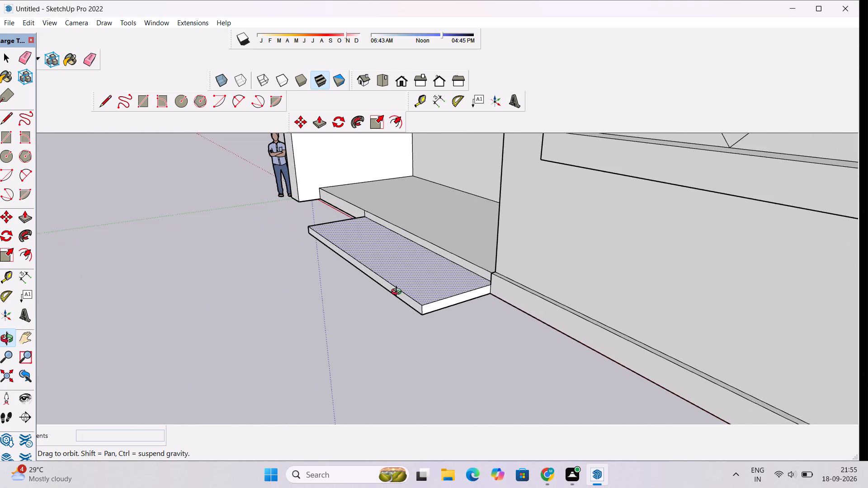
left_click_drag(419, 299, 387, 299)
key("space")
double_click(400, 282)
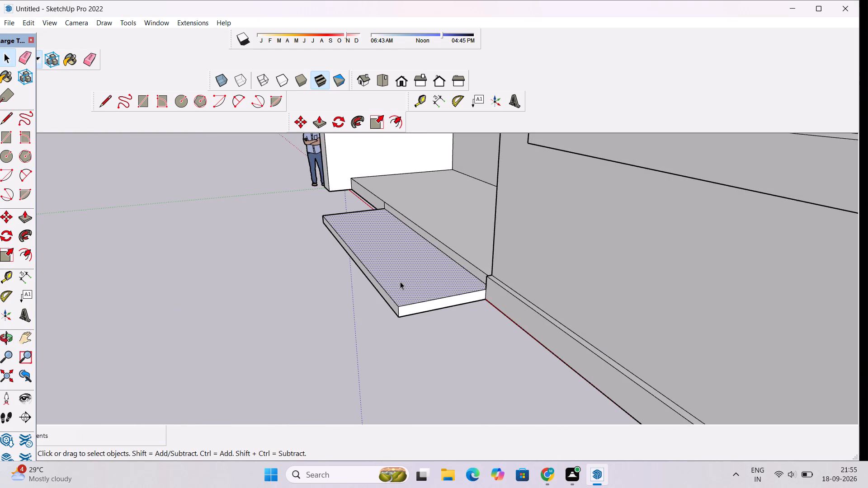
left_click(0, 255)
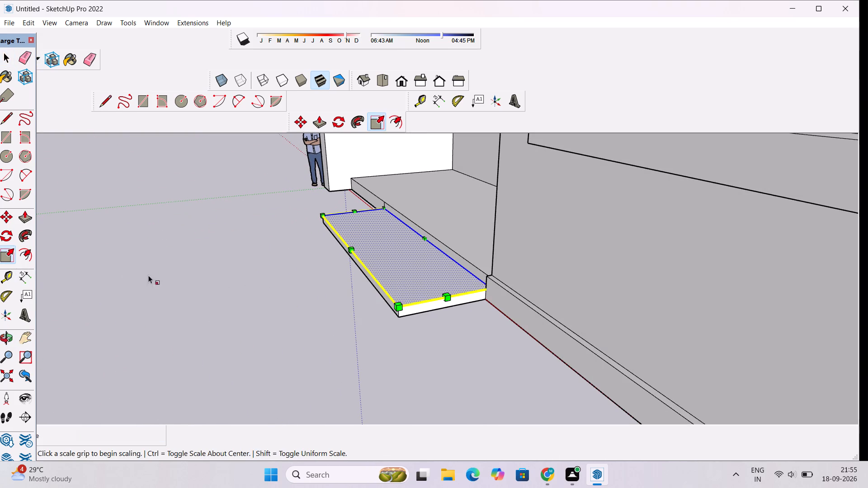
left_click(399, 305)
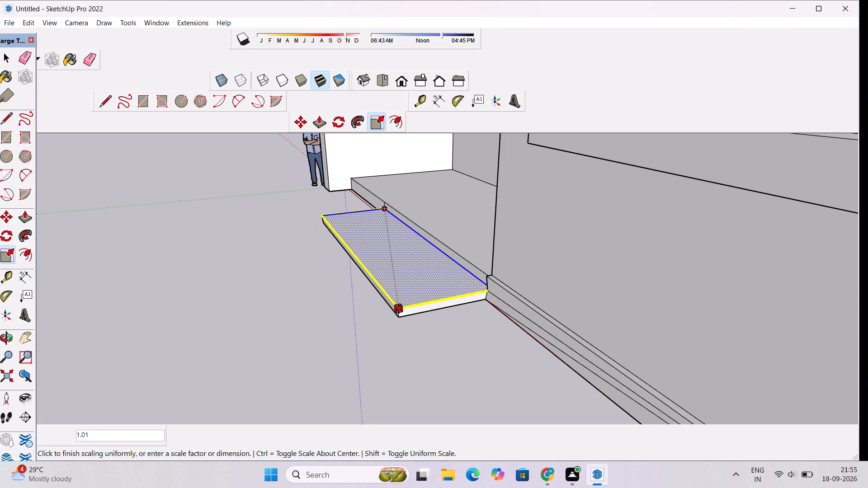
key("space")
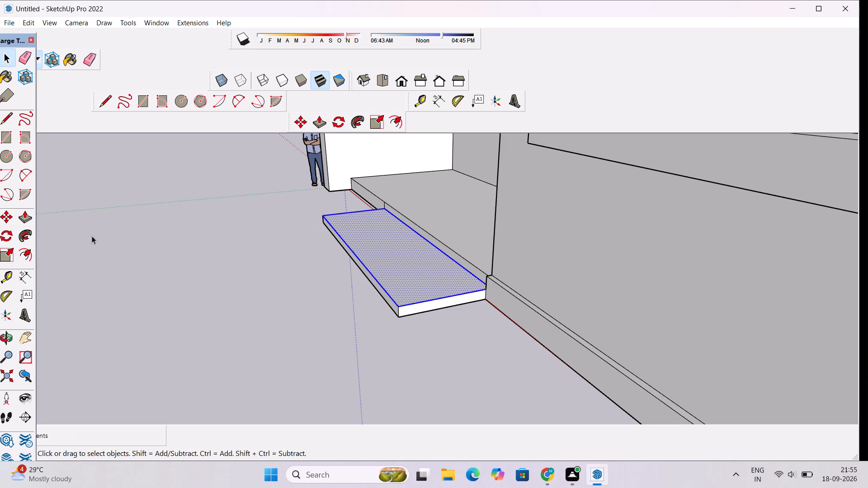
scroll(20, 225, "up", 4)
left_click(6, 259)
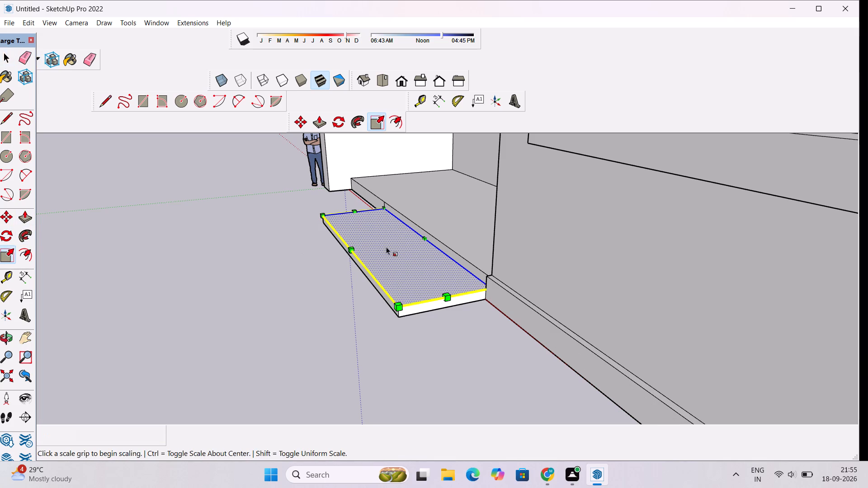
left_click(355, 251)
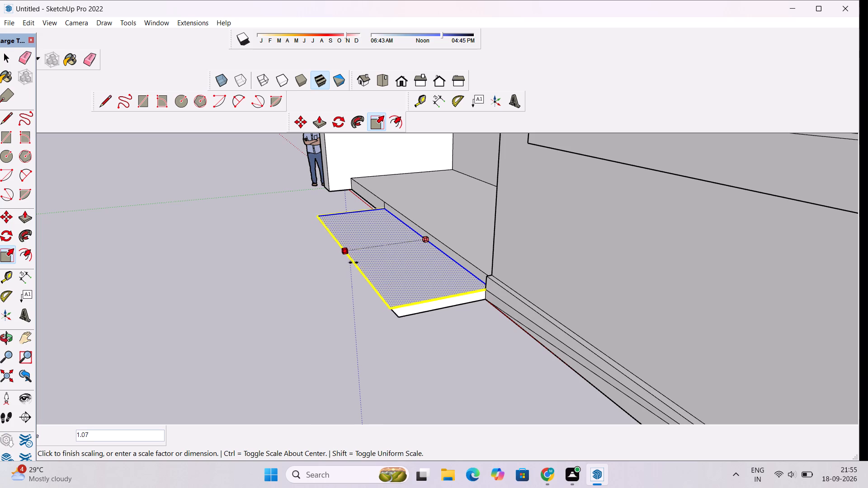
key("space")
Undo the entry step's extrusions, the guide's erasure, the riser's dividing lines and the vertical guide, restoring a plain front riser.
scroll(403, 262, "down", 2)
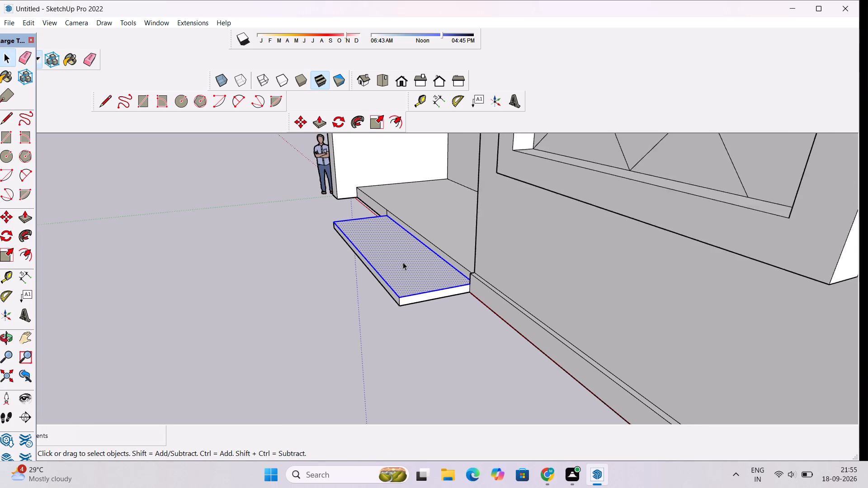
scroll(403, 262, "up", 2)
key("o")
left_click_drag(388, 264, 467, 272)
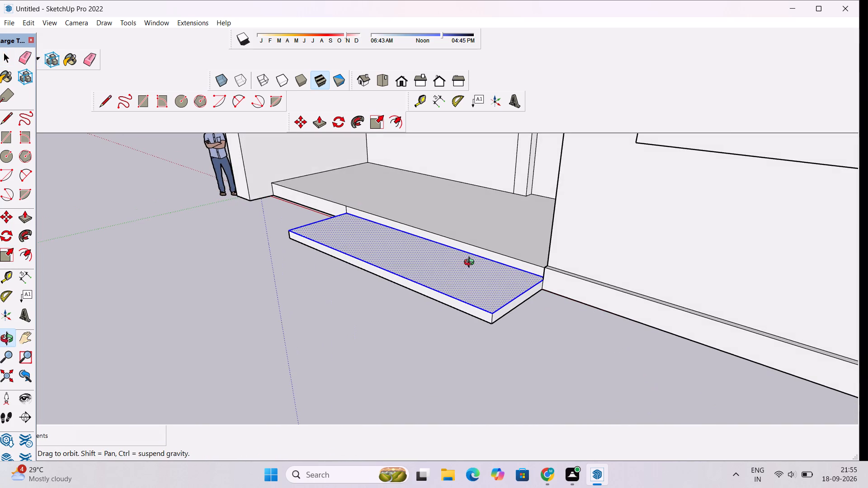
scroll(403, 271, "down", 3)
left_click_drag(368, 277, 429, 303)
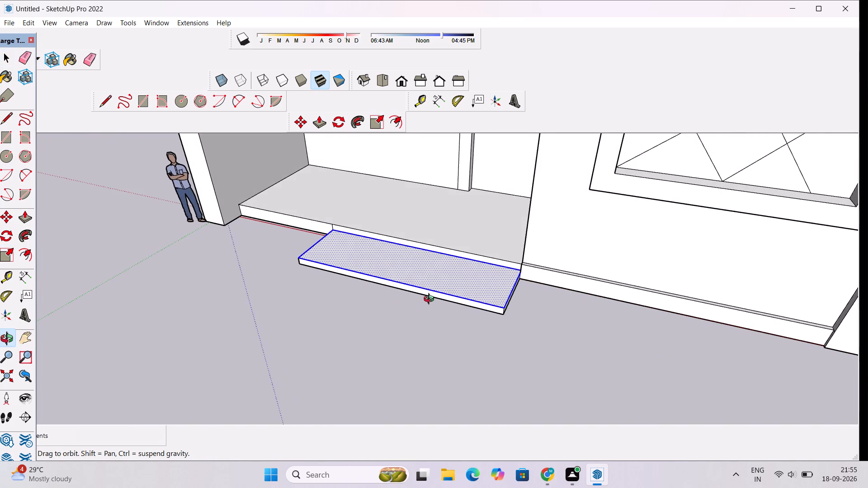
key("ctrl+z")
key("ctrl+z")
key("ctrl+z")
key("ctrl+z")
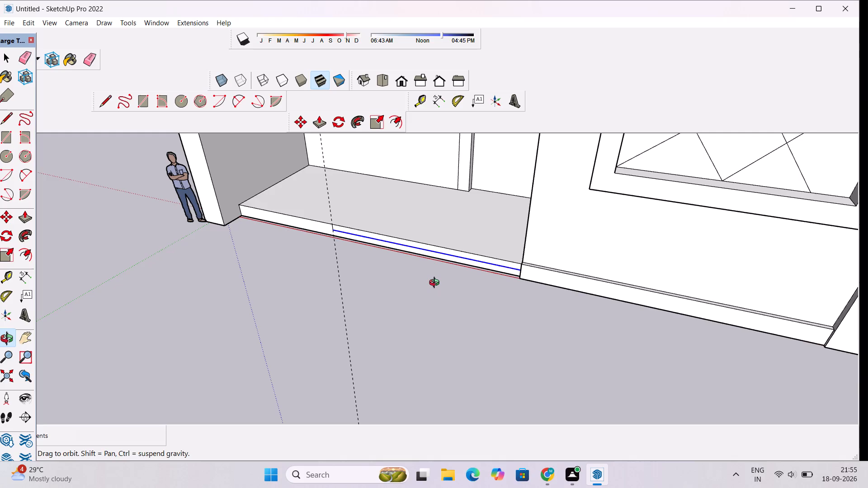
key("ctrl+z")
key("ctrl+z")
key("ctrl+z")
Examine the house from several angles, from the recessed entrance and window wall up to the terrace, parapet and roof block.
scroll(435, 278, "down", 3)
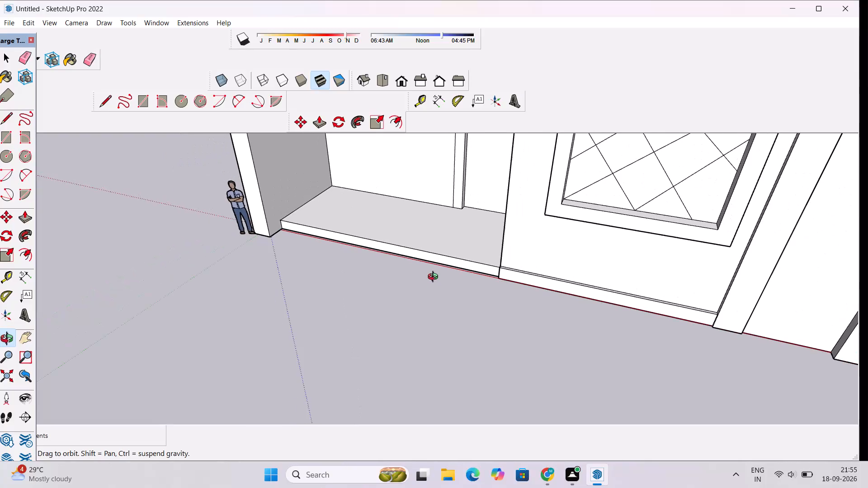
left_click_drag(375, 281, 404, 281)
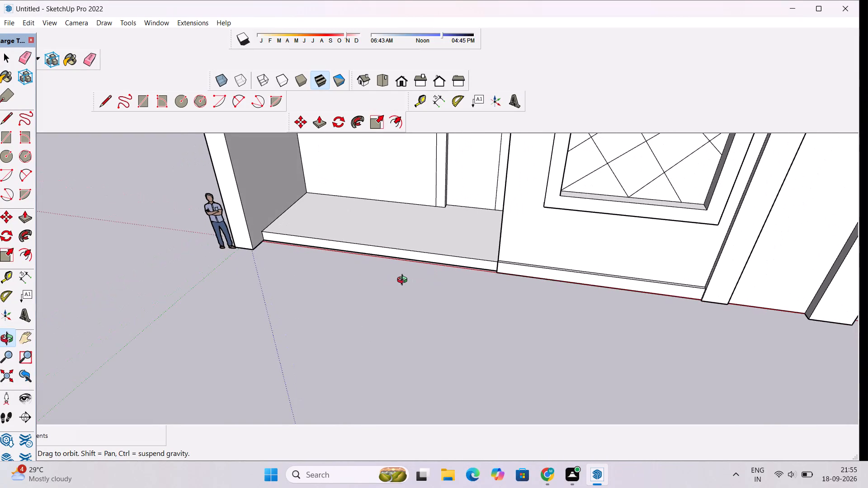
scroll(405, 263, "down", 4)
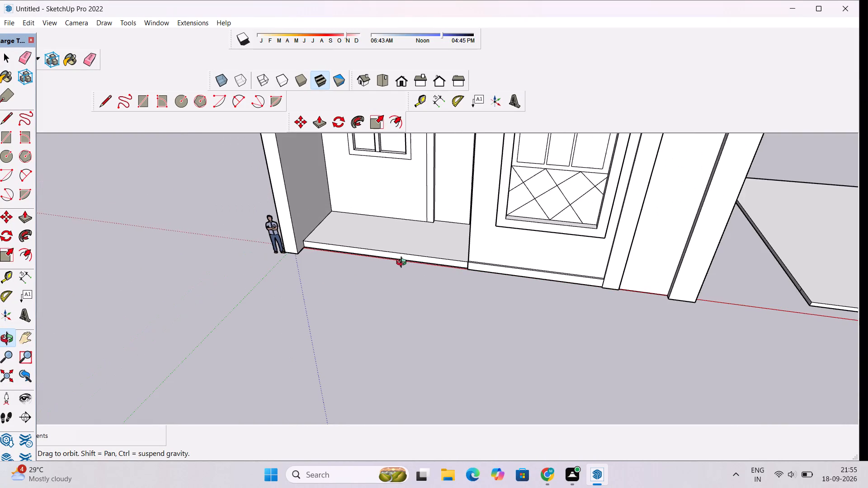
left_click_drag(363, 286, 403, 233)
left_click_drag(403, 233, 409, 263, "shift")
scroll(409, 263, "down", 6)
left_click_drag(411, 267, 423, 305)
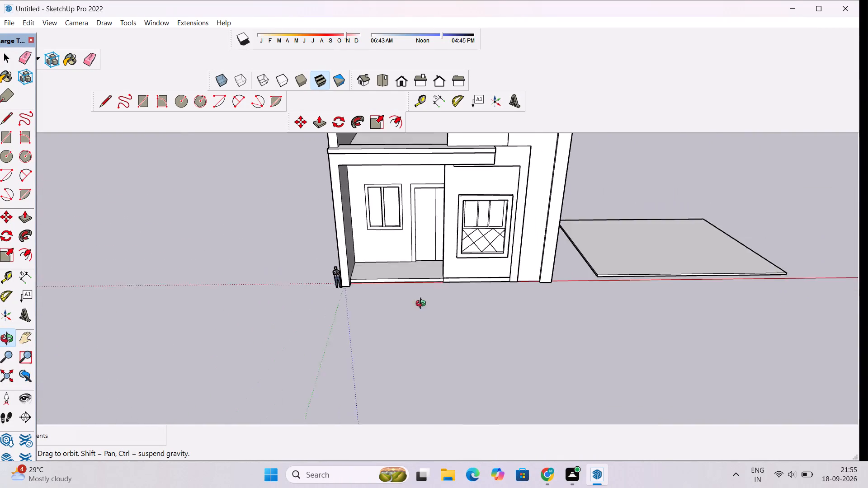
left_click_drag(423, 305, 433, 339)
scroll(430, 264, "up", 5)
left_click_drag(378, 288, 459, 299)
scroll(452, 280, "up", 2)
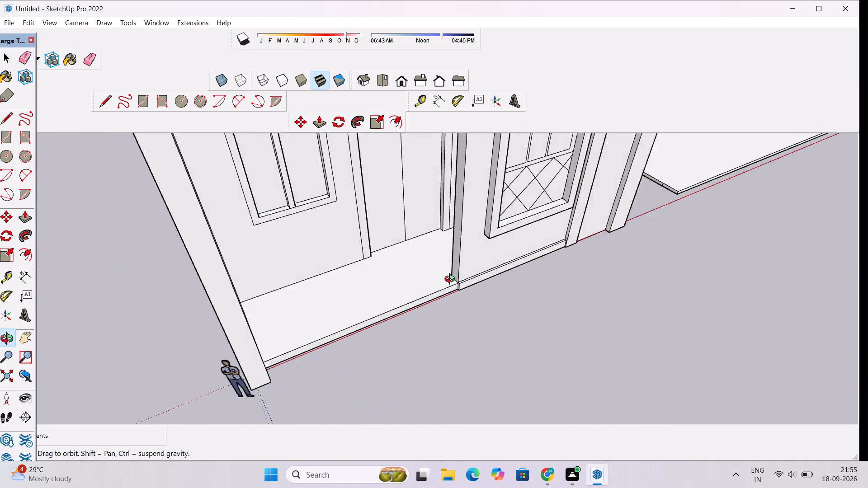
scroll(452, 280, "up", 6)
left_click_drag(521, 296, 429, 277)
scroll(411, 259, "down", 5)
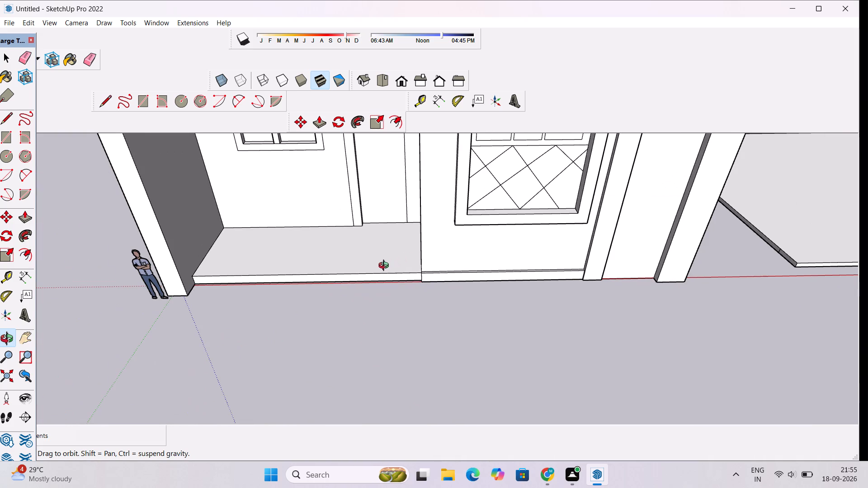
left_click_drag(352, 273, 390, 274, "shift")
scroll(391, 274, "down", 4)
left_click_drag(385, 305, 395, 230)
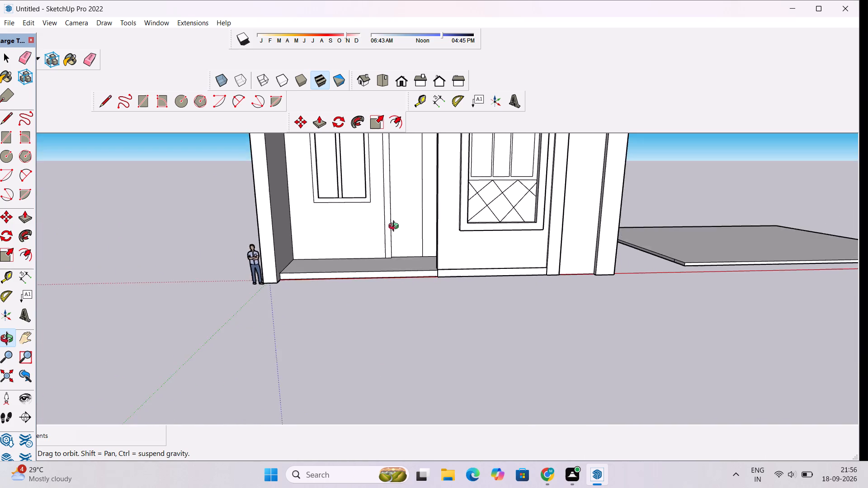
scroll(396, 227, "down", 4)
left_click_drag(479, 221, 408, 239, "shift")
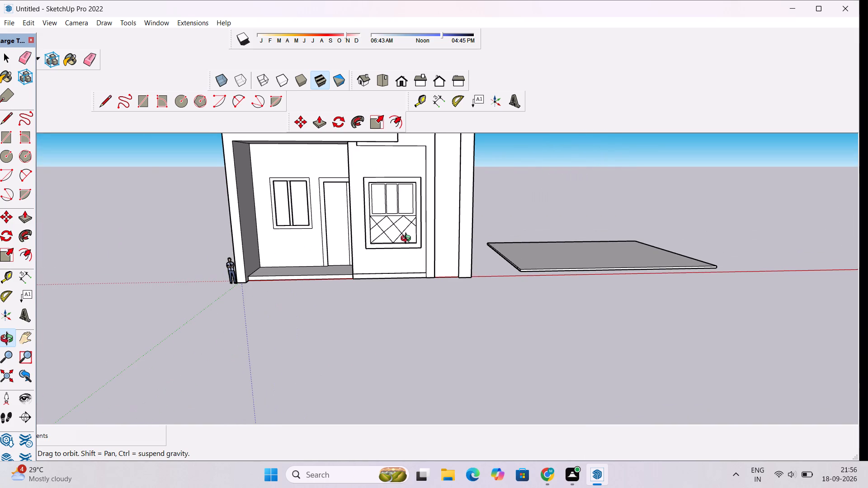
scroll(408, 239, "down", 3)
left_click_drag(442, 259, 421, 267, "shift")
scroll(416, 263, "up", 2)
left_click_drag(415, 252, 425, 273, "shift")
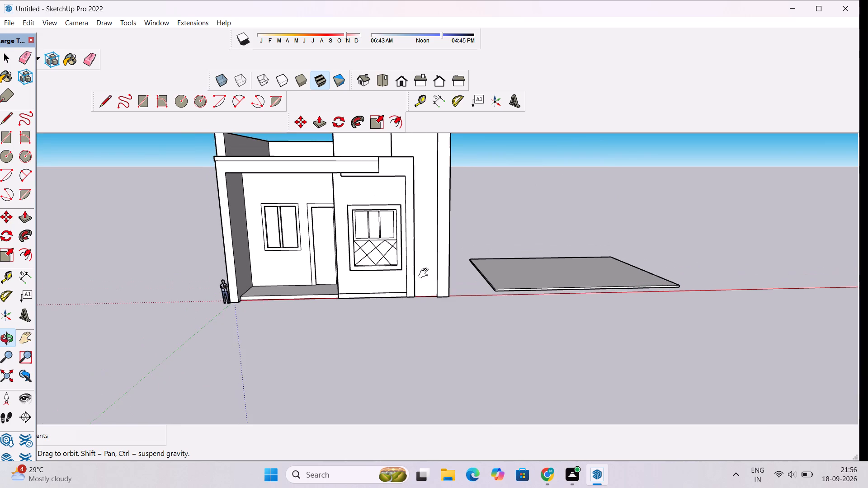
left_click_drag(425, 273, 426, 275, "shift")
scroll(424, 235, "up", 3, "shift")
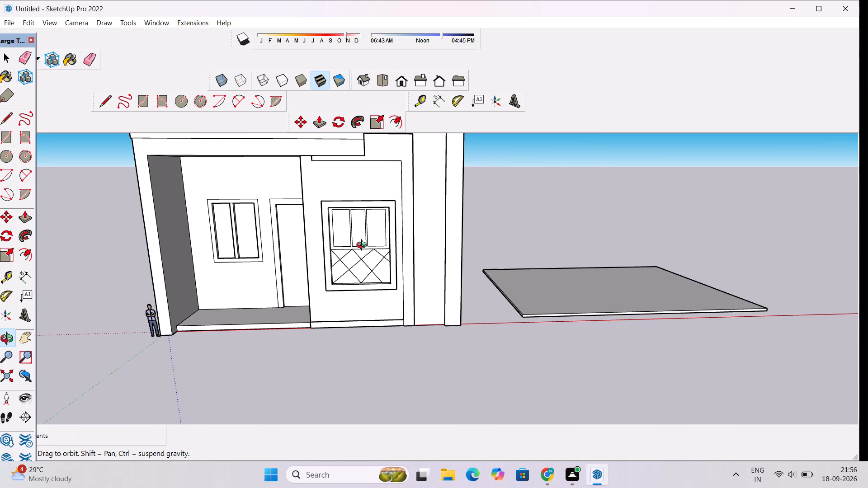
scroll(371, 253, "down", 4)
left_click_drag(438, 314, 436, 312)
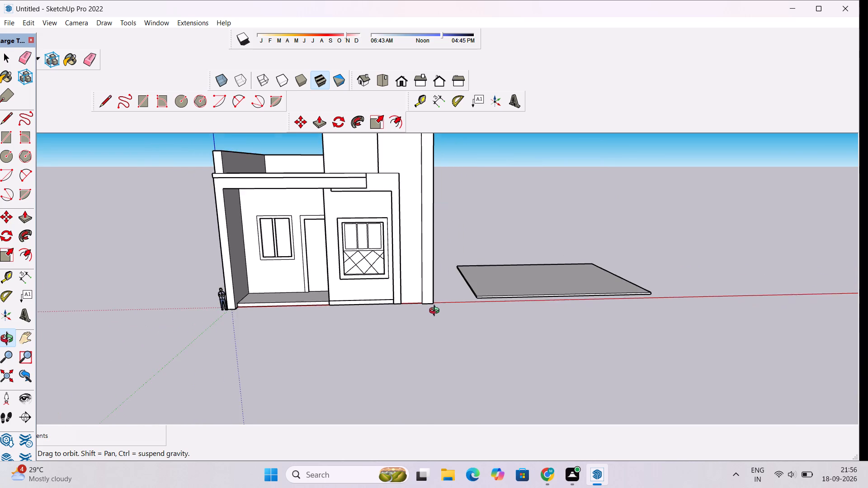
left_click_drag(436, 312, 419, 271)
scroll(391, 260, "up", 3)
left_click_drag(390, 258, 396, 278, "shift")
scroll(396, 278, "down", 4)
left_click_drag(396, 278, 460, 354)
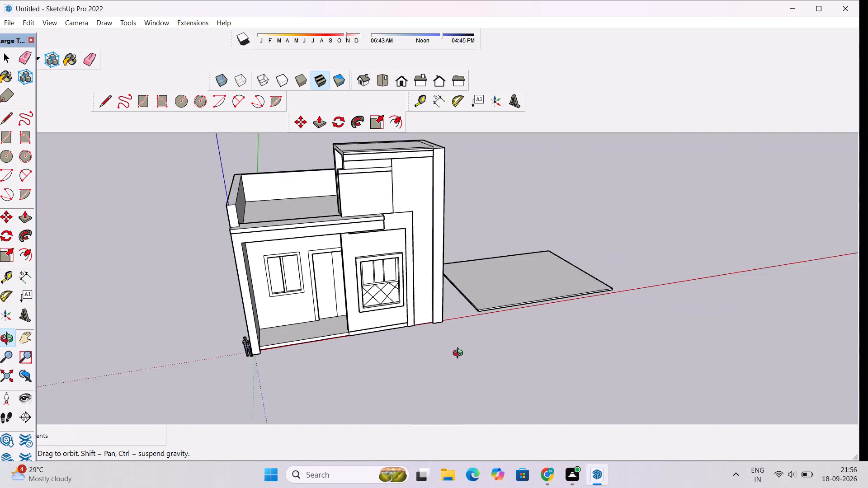
left_click_drag(460, 354, 350, 342)
scroll(324, 286, "down", 5)
left_click_drag(357, 236, 394, 310, "shift")
scroll(384, 282, "up", 8)
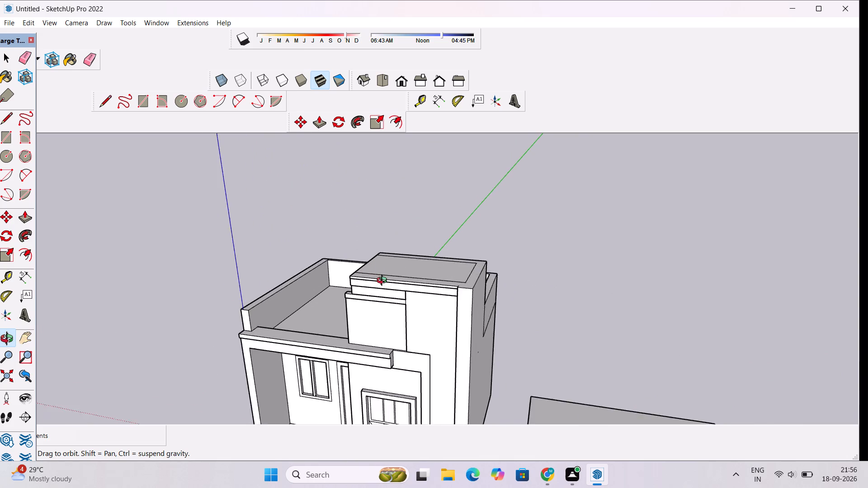
scroll(384, 282, "up", 3)
left_click_drag(387, 277, 400, 330)
scroll(401, 323, "up", 4)
left_click_drag(307, 305, 511, 253)
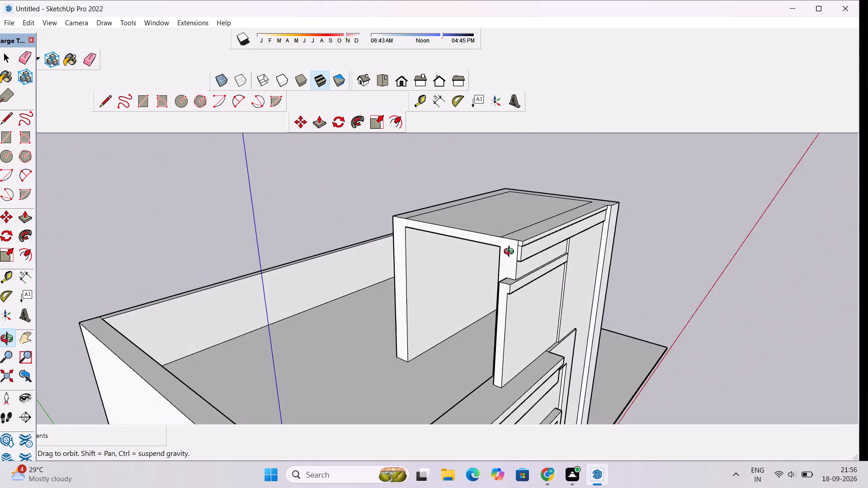
Examine the roof block and terrace from the side, front and above.
left_click_drag(511, 253, 538, 242)
left_click_drag(503, 314, 556, 295)
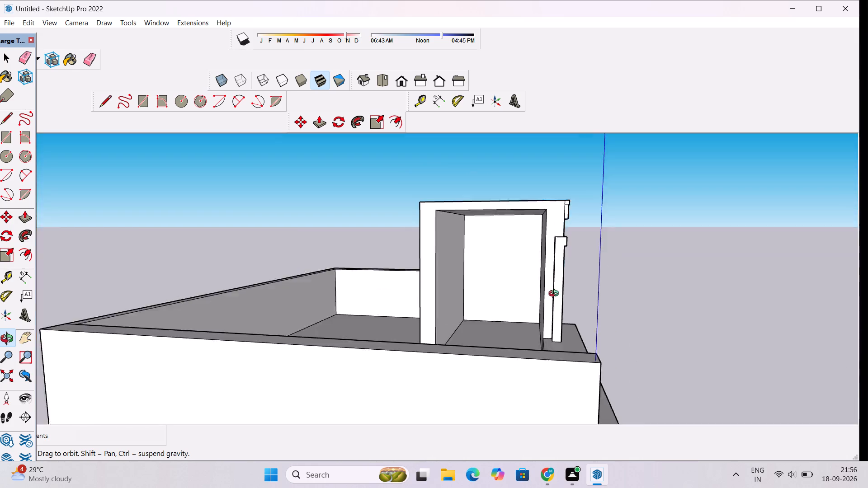
left_click_drag(556, 295, 272, 314)
scroll(278, 311, "down", 5)
left_click_drag(285, 308, 280, 415)
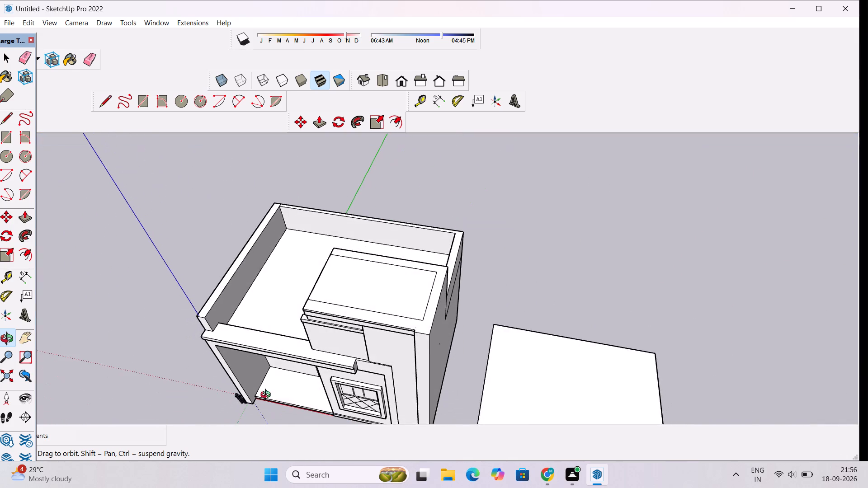
scroll(257, 377, "up", 4)
left_click_drag(531, 315, 236, 329)
left_click_drag(562, 337, 329, 307)
left_click_drag(441, 256, 424, 335)
Erase the short vertical edge where the roof block's wall meets the inner face of the terrace's low front upstand.
scroll(514, 239, "up", 5)
left_click_drag(530, 269, 404, 267)
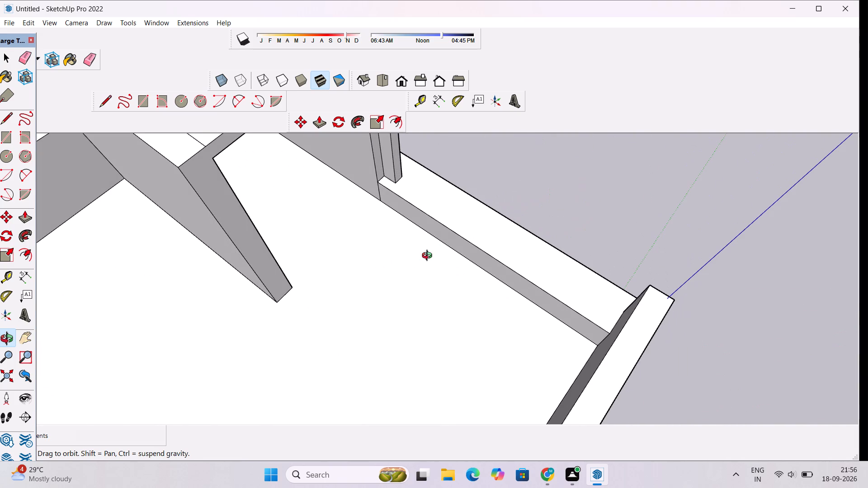
scroll(429, 257, "down", 3)
scroll(429, 257, "up", 2)
left_click_drag(378, 248, 400, 192)
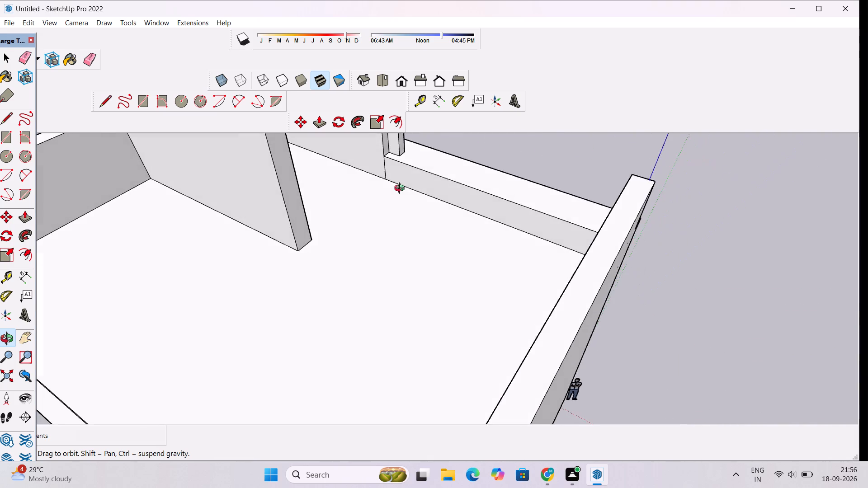
left_click_drag(401, 189, 397, 274, "shift")
scroll(396, 275, "up", 3)
left_click_drag(448, 257, 353, 250)
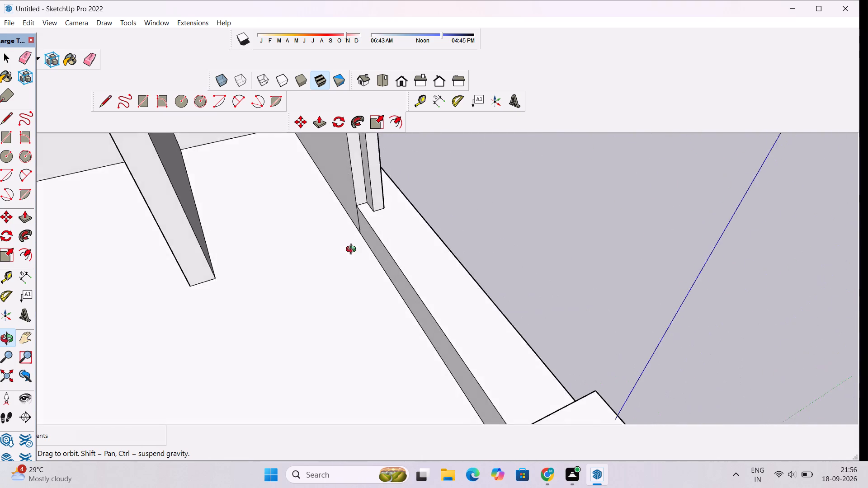
left_click_drag(353, 250, 357, 245)
scroll(360, 242, "down", 5)
left_click_drag(360, 242, 373, 298, "shift")
scroll(373, 298, "up", 8)
left_click_drag(373, 292, 387, 278)
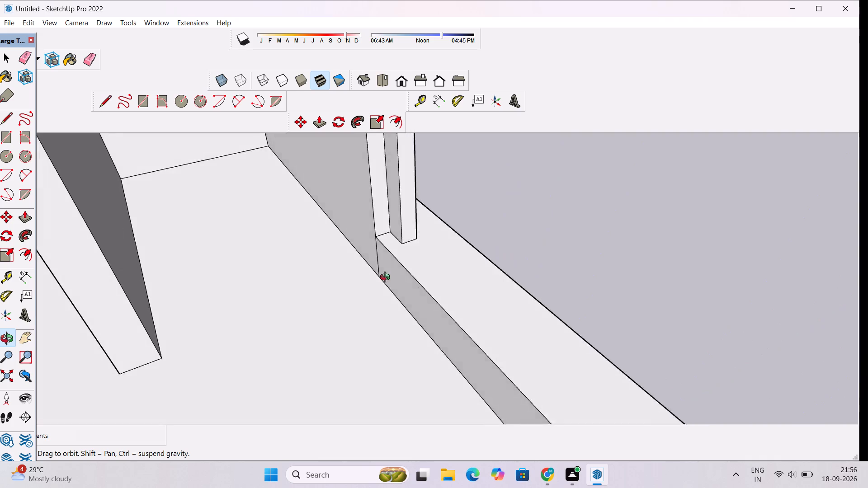
left_click_drag(387, 278, 406, 264)
scroll(415, 258, "up", 3)
left_click_drag(415, 258, 400, 269, "shift")
scroll(392, 272, "up", 3)
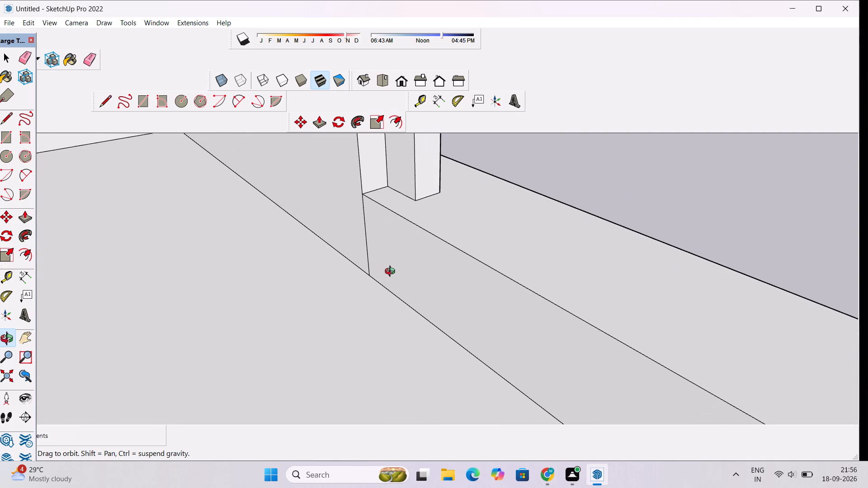
key("e")
left_click_drag(363, 232, 367, 241)
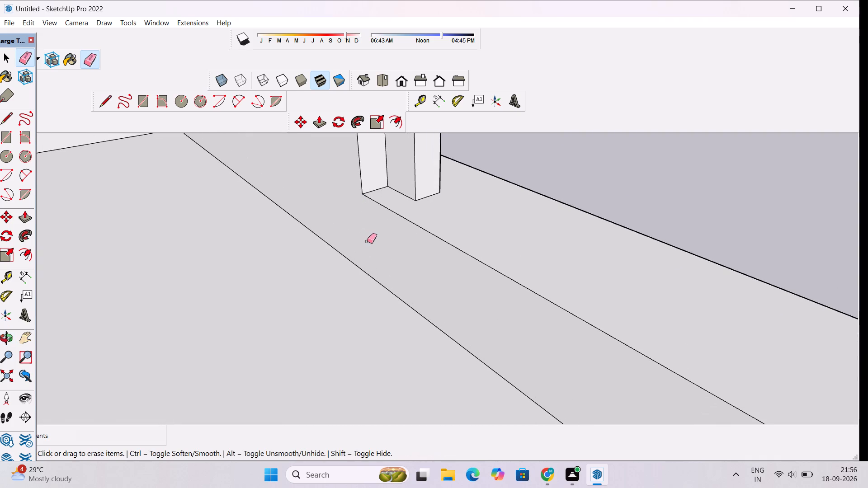
Examine the front facade, from the entrance and window wall up to the terrace and projecting upper wall panel.
key("o")
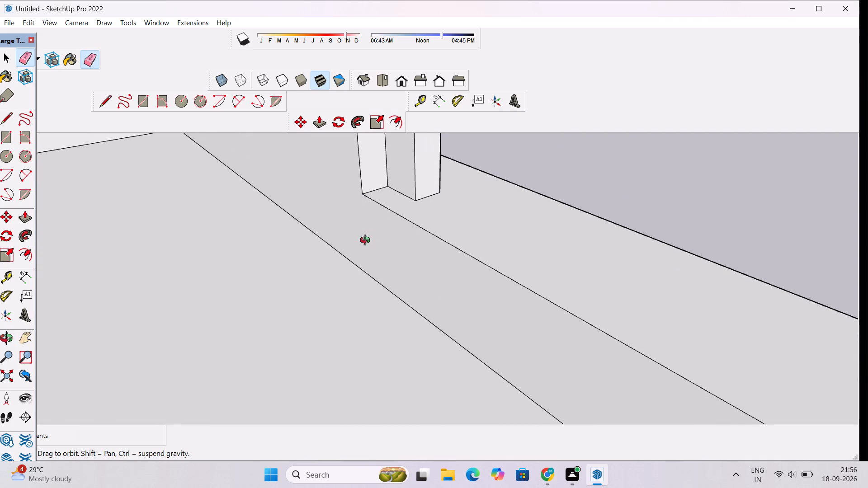
scroll(367, 241, "down", 10)
left_click_drag(535, 259, 386, 285)
scroll(386, 285, "down", 6)
left_click_drag(558, 263, 403, 275)
scroll(399, 262, "down", 4)
left_click_drag(465, 260, 402, 204)
scroll(401, 204, "up", 3)
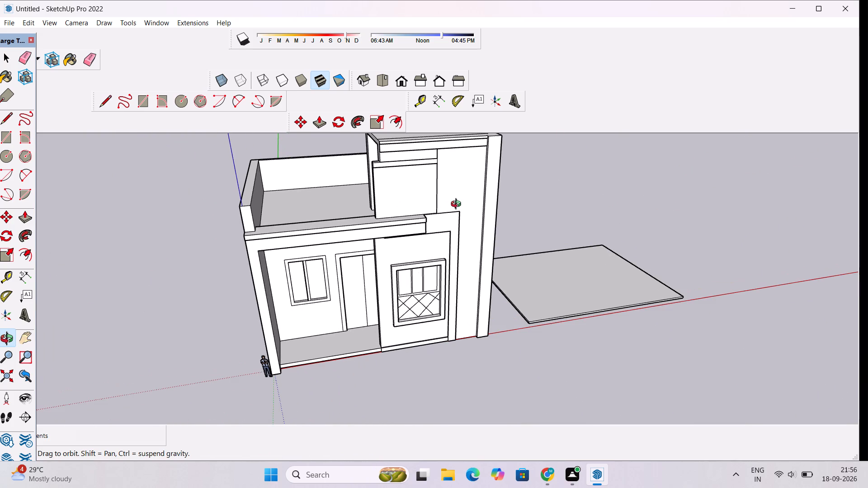
left_click_drag(458, 206, 407, 211)
scroll(379, 206, "up", 4)
left_click_drag(391, 194, 391, 229, "shift")
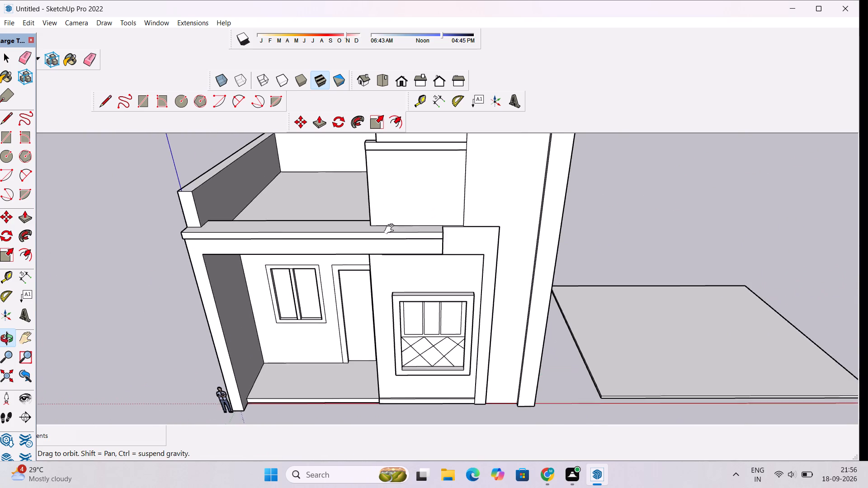
left_click_drag(391, 229, 389, 246, "shift")
scroll(389, 246, "down", 4)
left_click_drag(391, 277, 396, 224)
scroll(398, 219, "up", 8)
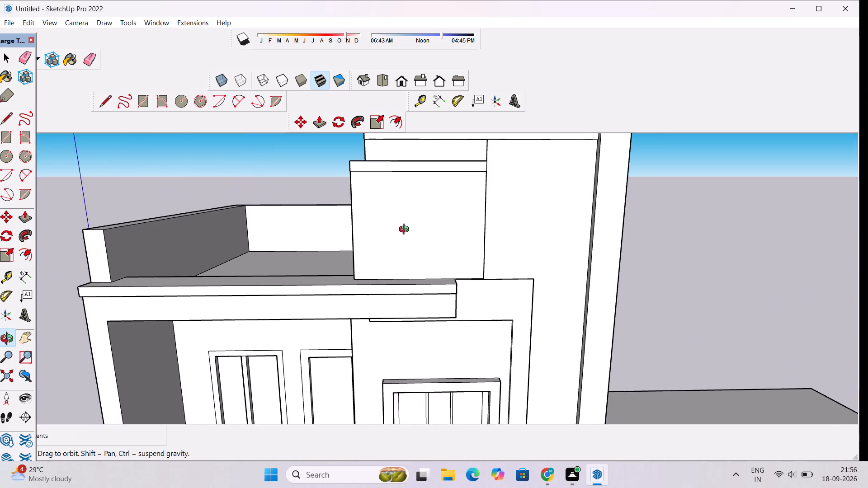
left_click_drag(406, 230, 383, 222)
scroll(382, 222, "up", 2)
left_click_drag(391, 232, 407, 249, "shift")
scroll(407, 249, "down", 4)
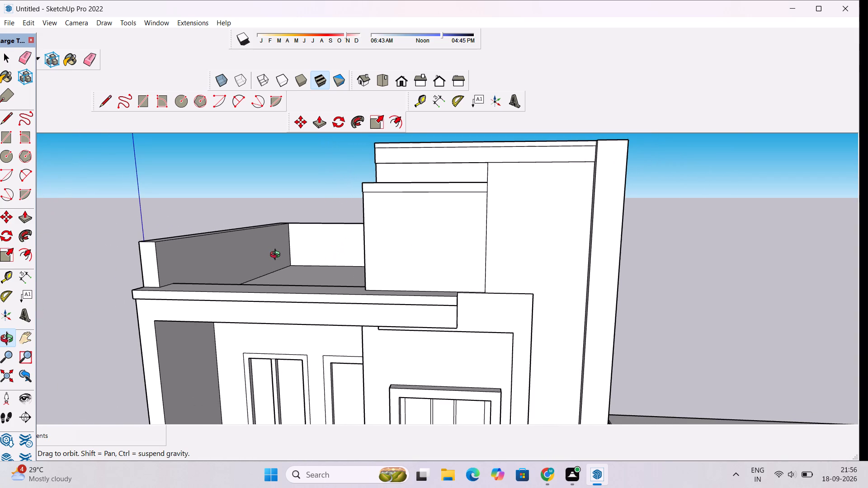
Draw a circle of 2" radius near the top of the projecting upper wall panel's narrow end face, facing the terrace.
left_click_drag(277, 256, 488, 277)
scroll(430, 253, "up", 3)
left_click_drag(455, 267, 470, 273)
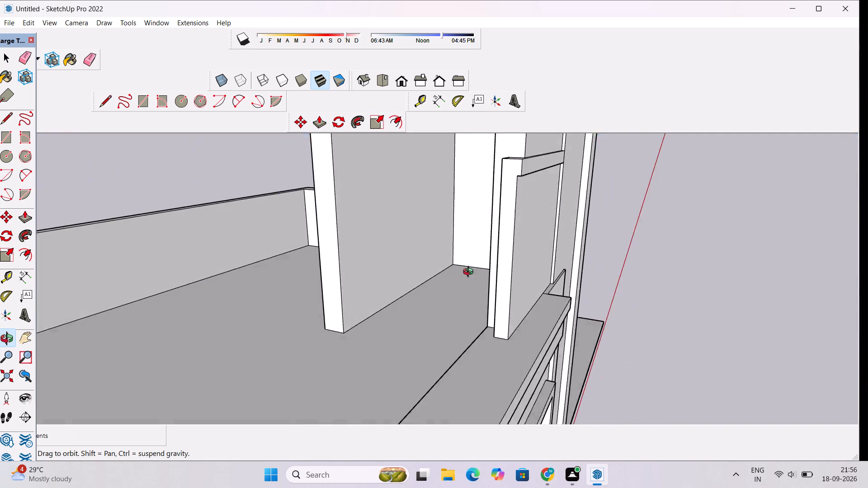
left_click_drag(470, 273, 495, 271)
left_click_drag(518, 254, 491, 270, "shift")
left_click_drag(489, 273, 497, 280)
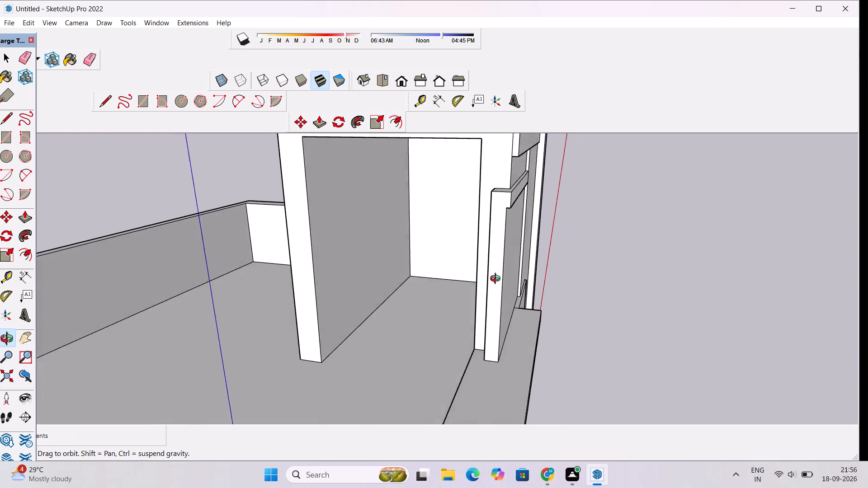
left_click_drag(497, 280, 509, 281)
scroll(518, 270, "up", 2)
left_click_drag(519, 260, 505, 268)
scroll(465, 260, "down", 4)
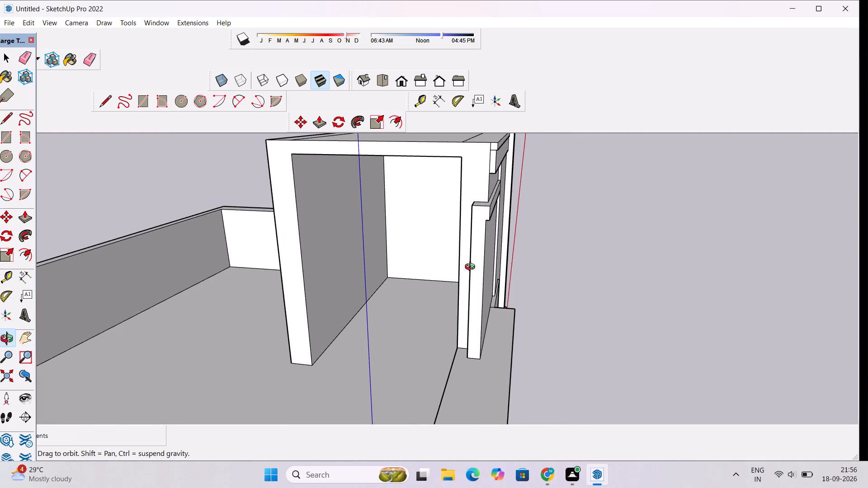
left_click_drag(473, 270, 467, 214, "shift")
left_click_drag(469, 217, 461, 245, "shift")
scroll(461, 245, "up", 2)
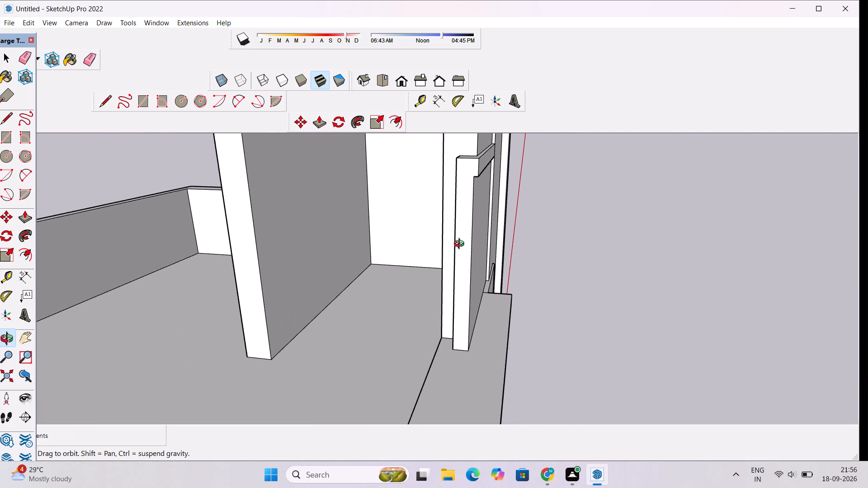
left_click_drag(464, 245, 472, 251)
left_click_drag(475, 254, 474, 229)
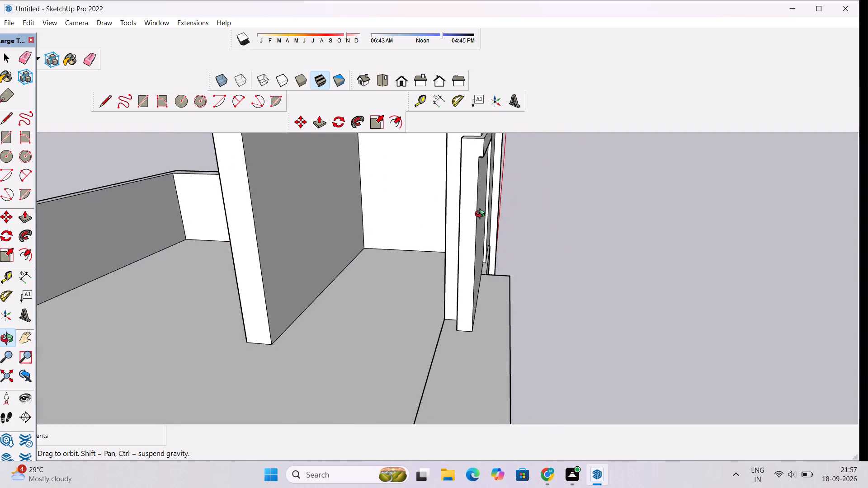
scroll(472, 231, "up", 2)
left_click_drag(472, 231, 480, 256, "shift")
scroll(479, 254, "down", 2)
left_click_drag(477, 253, 478, 262, "shift")
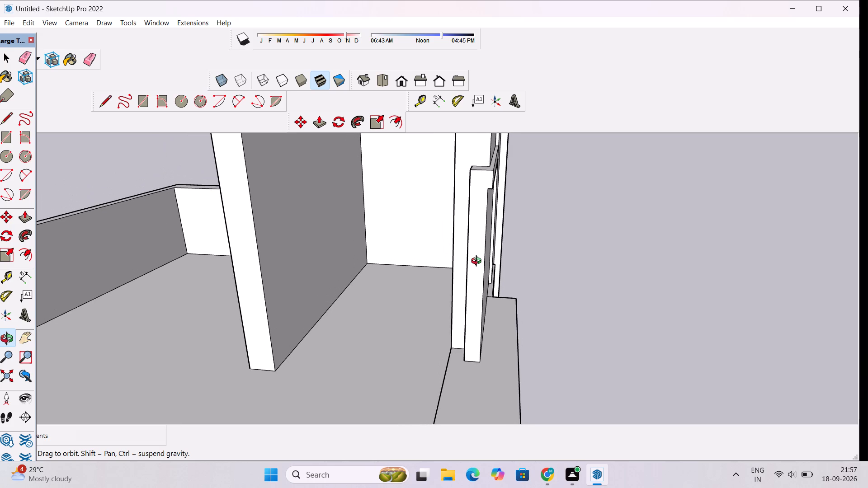
key("c")
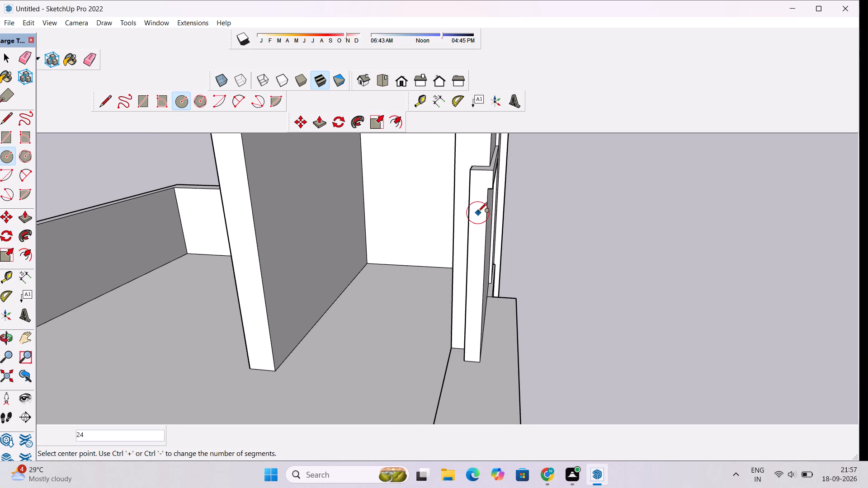
scroll(481, 206, "up", 3)
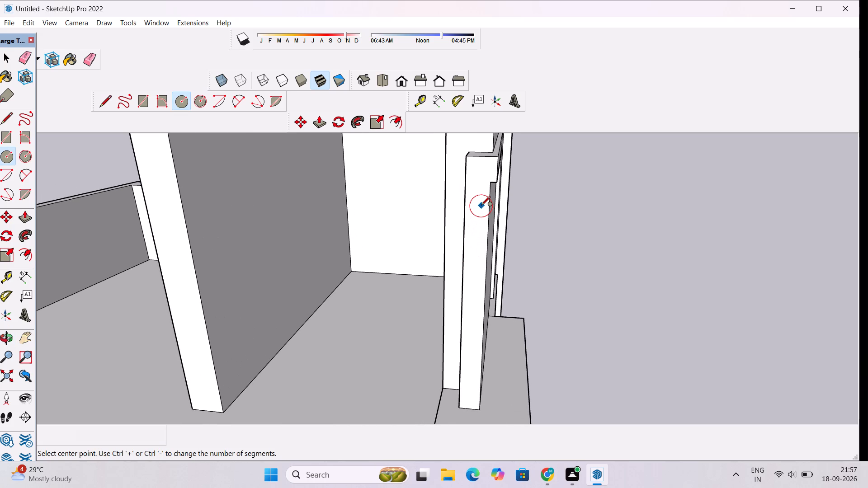
scroll(481, 206, "up", 3)
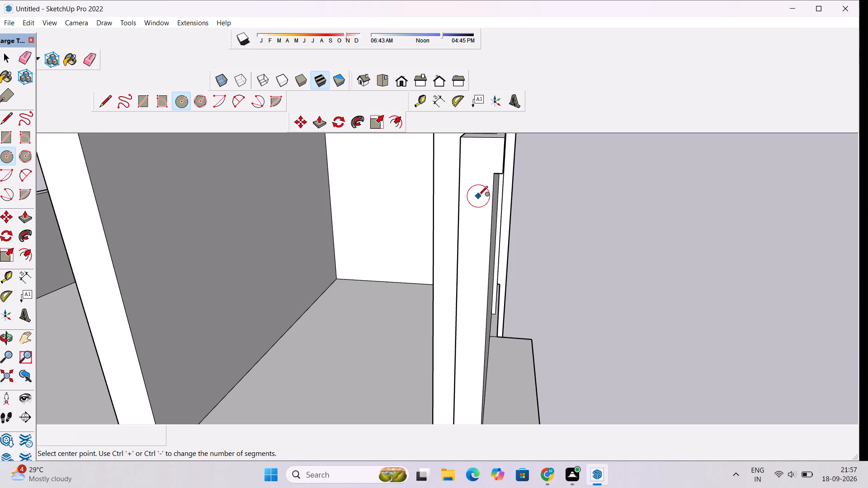
left_click(476, 206)
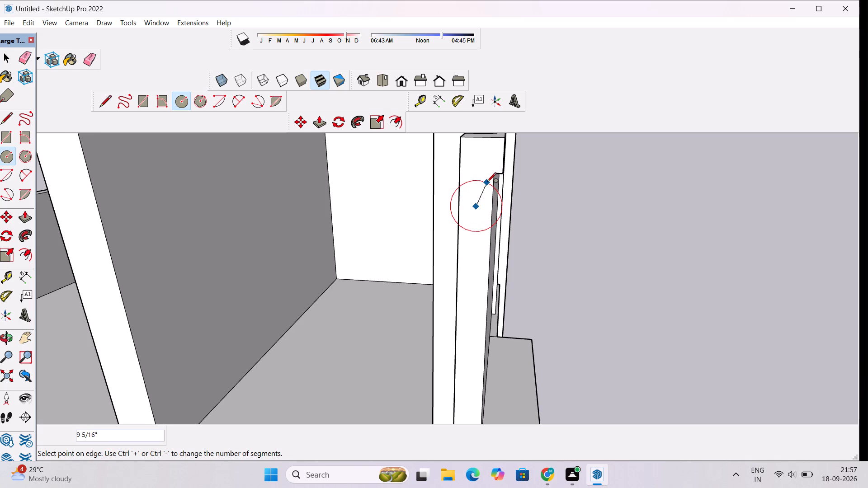
type("2\"")
key("Return")
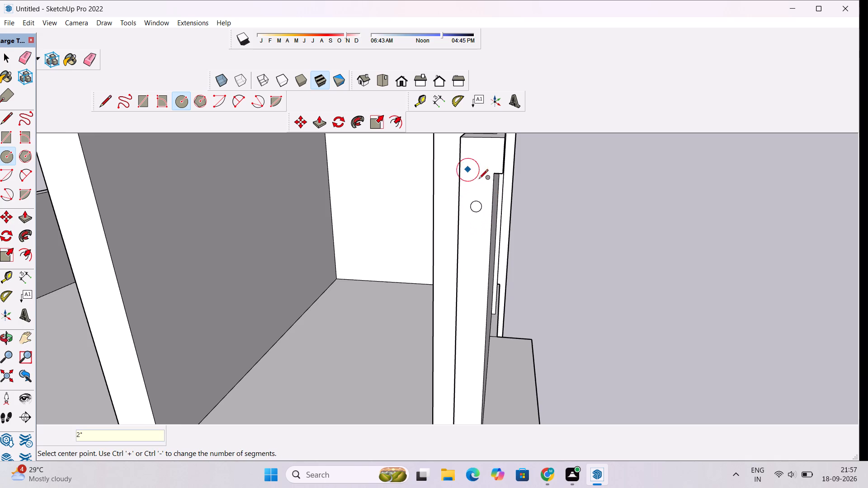
Copy the circle about 2' 5 7/8" straight down the panel's end face.
key("space")
scroll(465, 247, "up", 3)
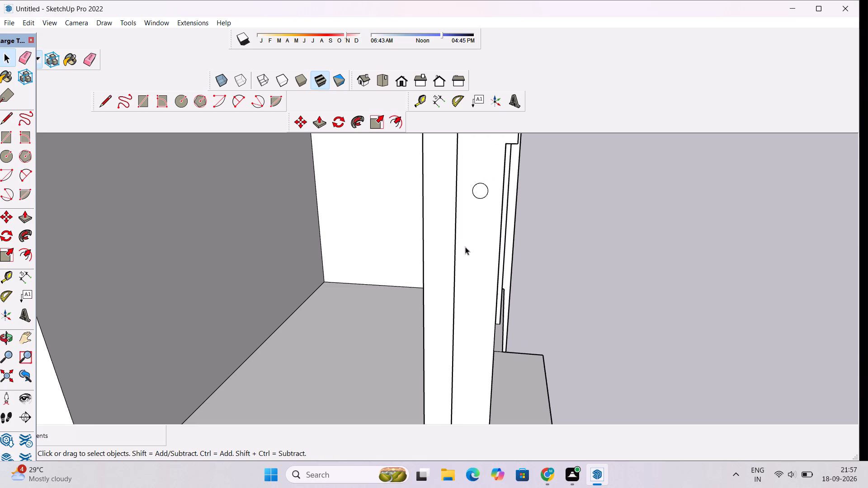
double_click(481, 189)
key("m")
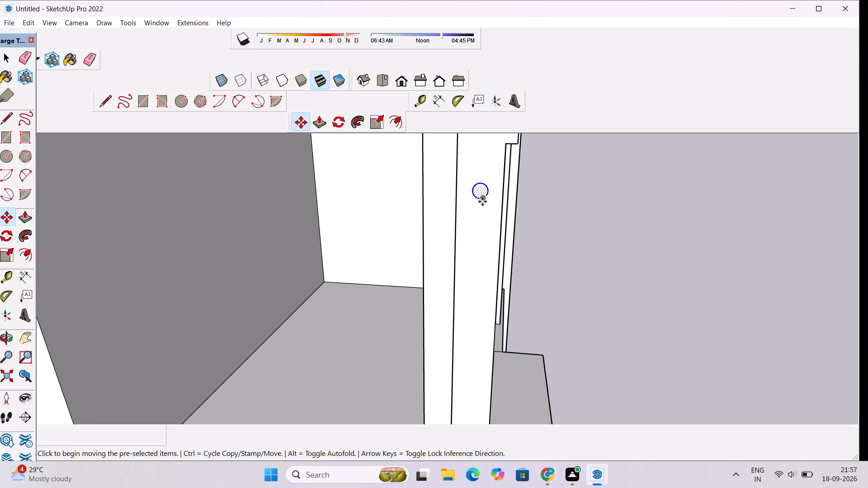
left_click(482, 202)
scroll(479, 220, "down", 9)
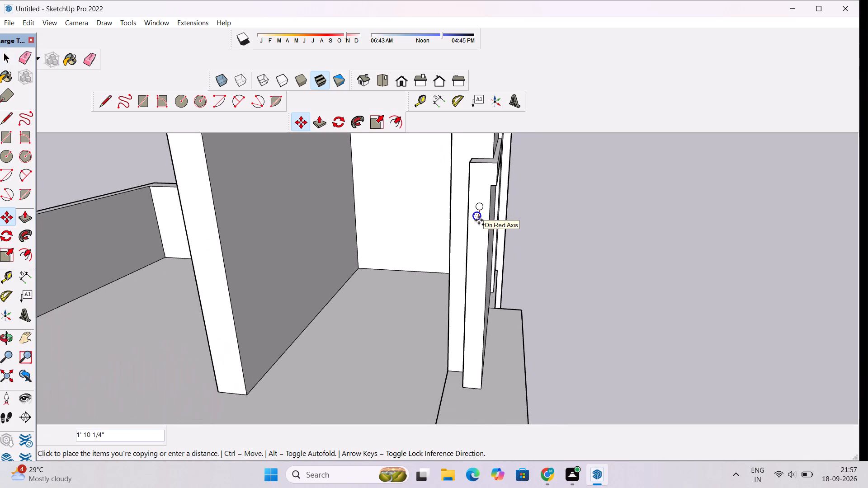
scroll(480, 257, "up", 5)
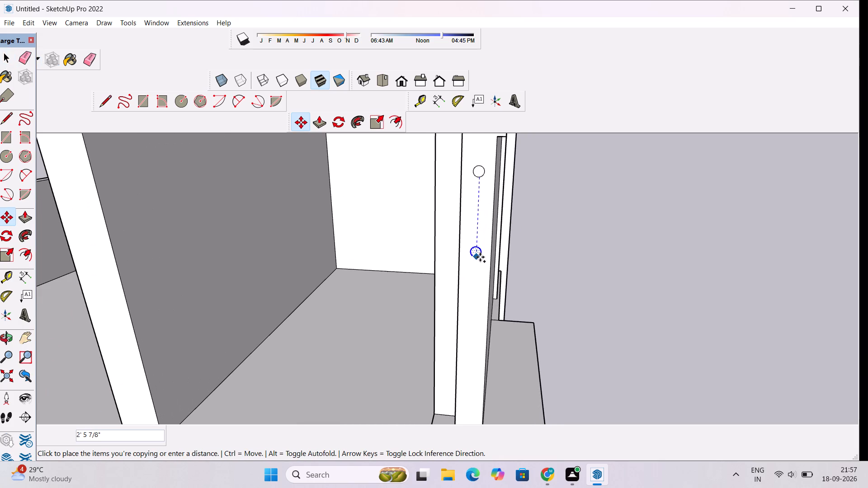
left_click(480, 257)
Copy the second circle about 2' 5 3/4" straight down the panel's narrow end face to make a third circle.
scroll(460, 276, "up", 4)
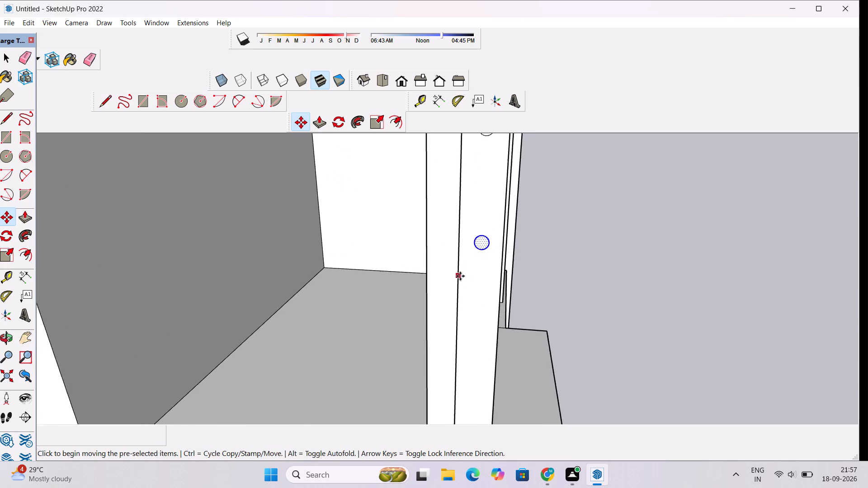
scroll(470, 269, "up", 6)
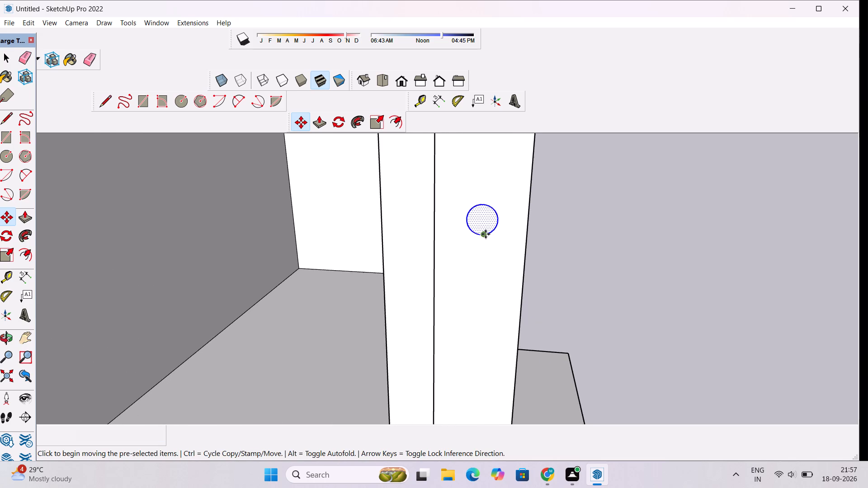
left_click(484, 234)
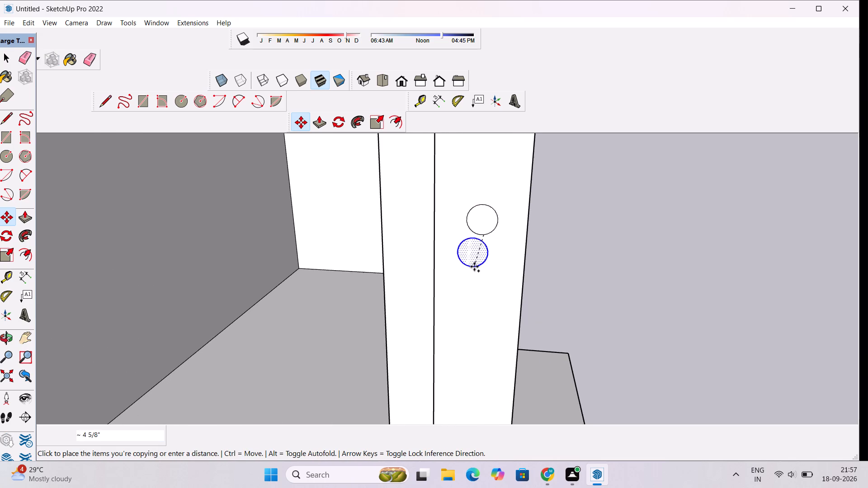
scroll(474, 254, "down", 17)
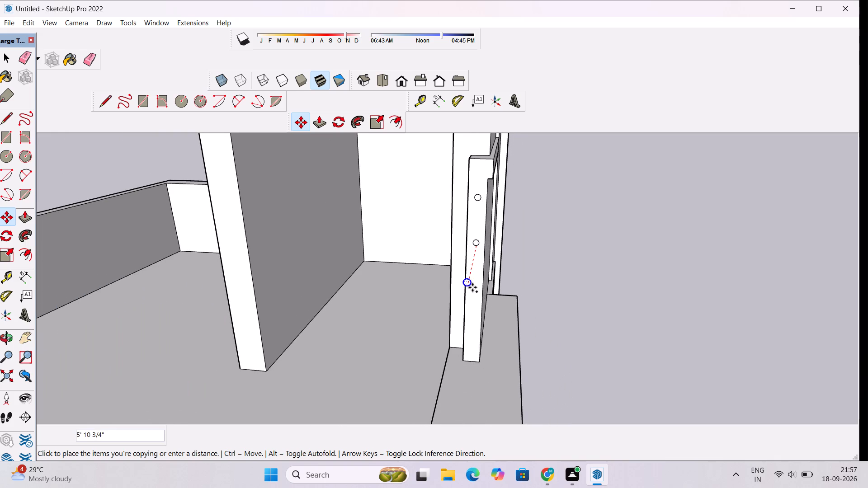
scroll(472, 287, "up", 7)
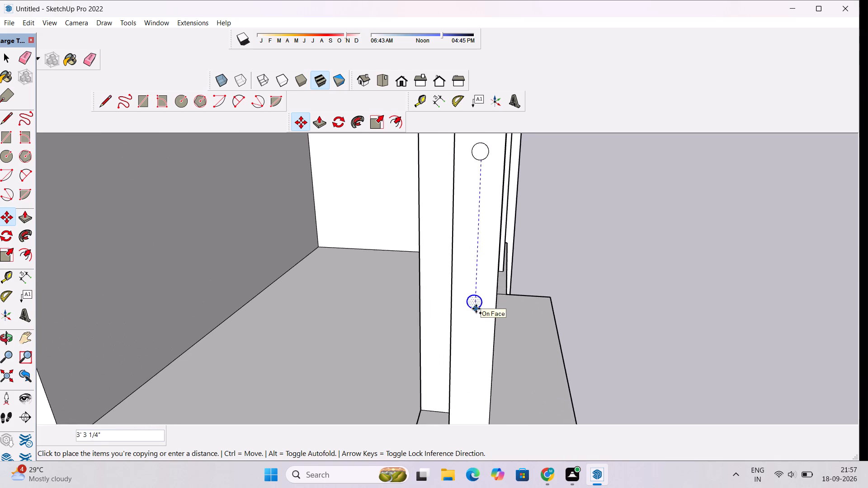
scroll(476, 309, "up", 4)
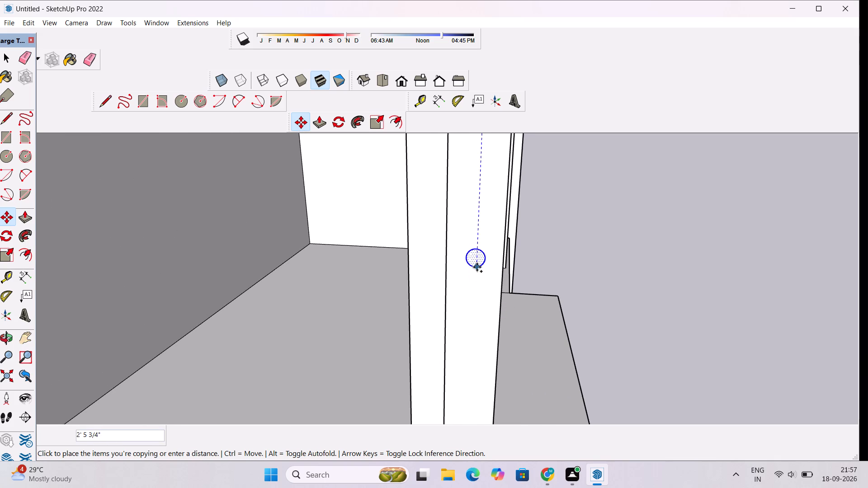
left_click(477, 267)
Copy the third circle straight down to just above the bottom of the panel's end face, then clear the selection.
scroll(477, 256, "down", 12)
scroll(480, 285, "up", 4)
scroll(475, 242, "up", 9)
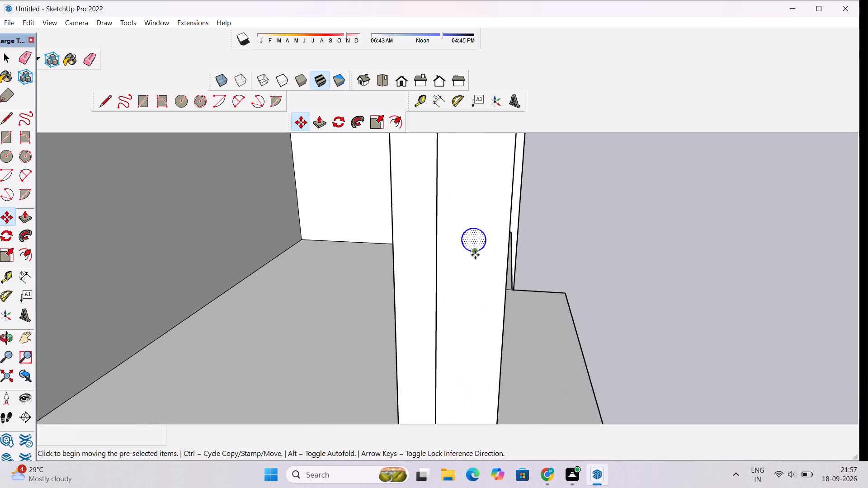
left_click(473, 251)
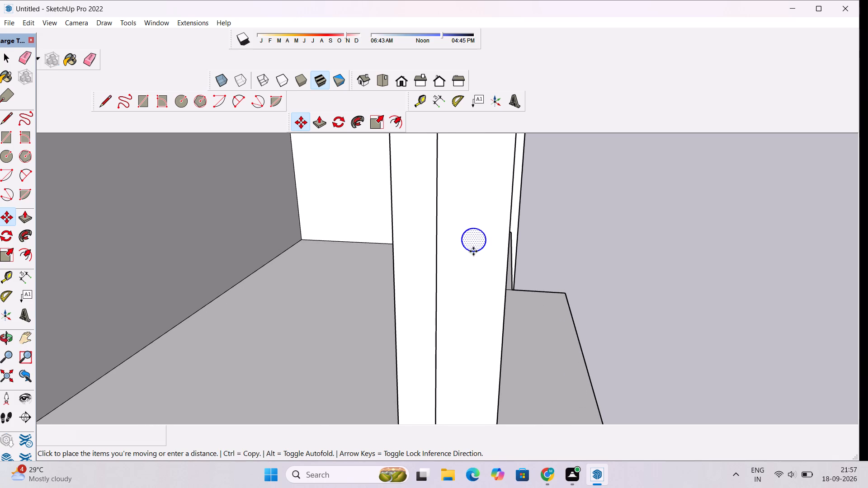
scroll(470, 291, "down", 10)
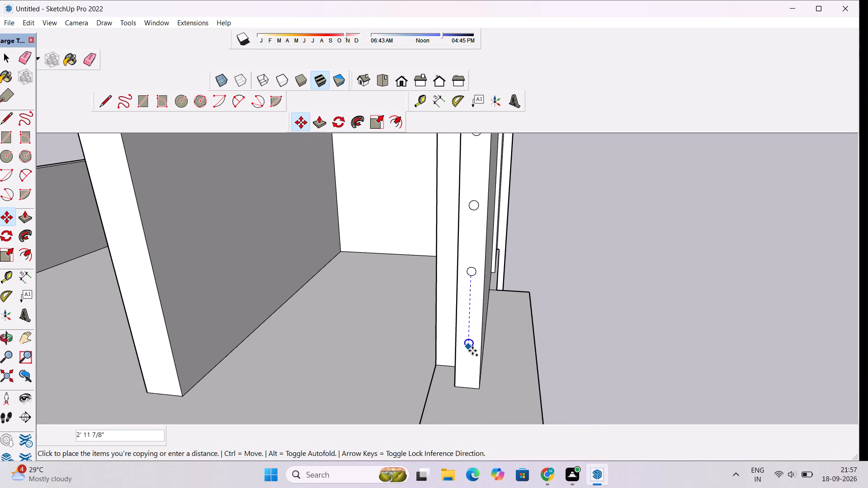
left_click(470, 362)
key("space")
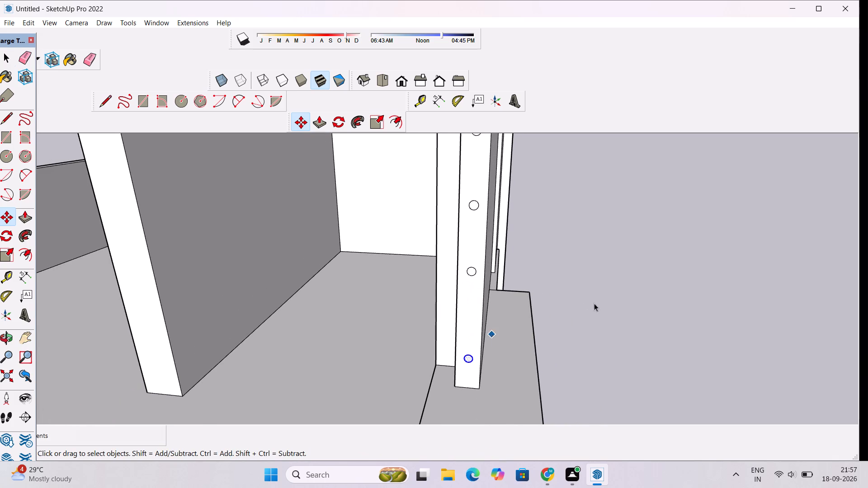
left_click(603, 298)
Move the third circle from the top about 5 3/8" down the panel's end face to even out the spacing.
scroll(530, 238, "down", 6)
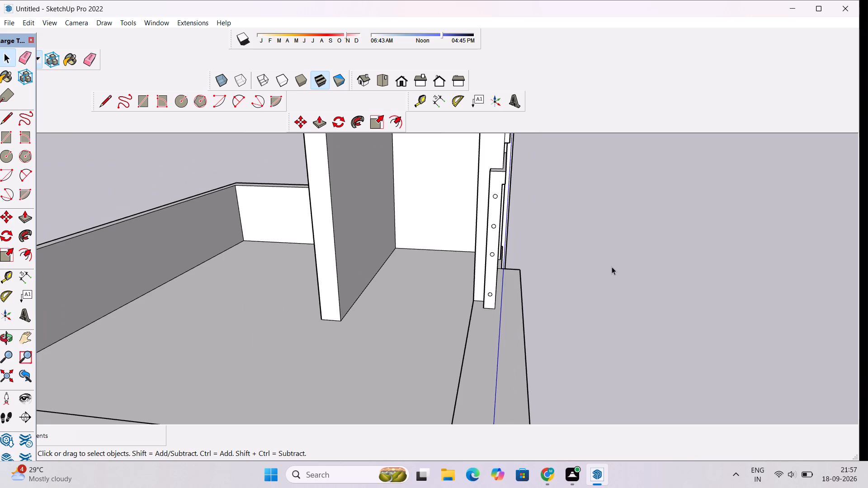
scroll(508, 247, "up", 7)
scroll(485, 258, "down", 4)
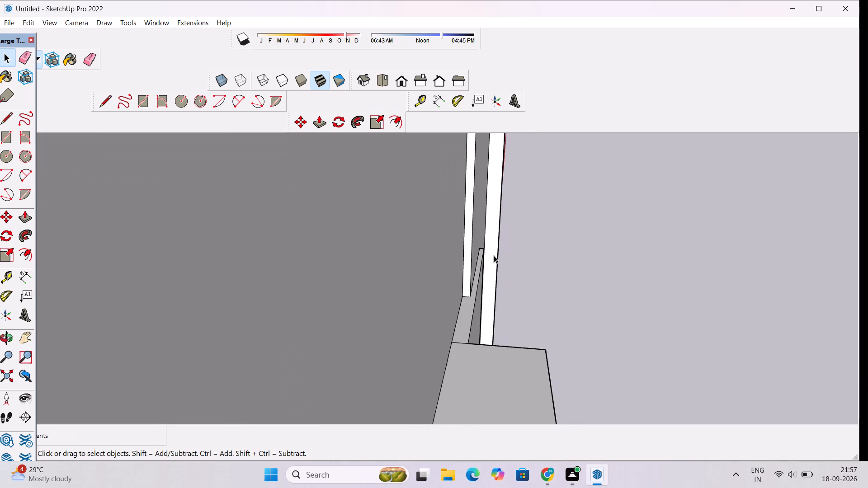
scroll(518, 251, "down", 6)
scroll(489, 276, "up", 8)
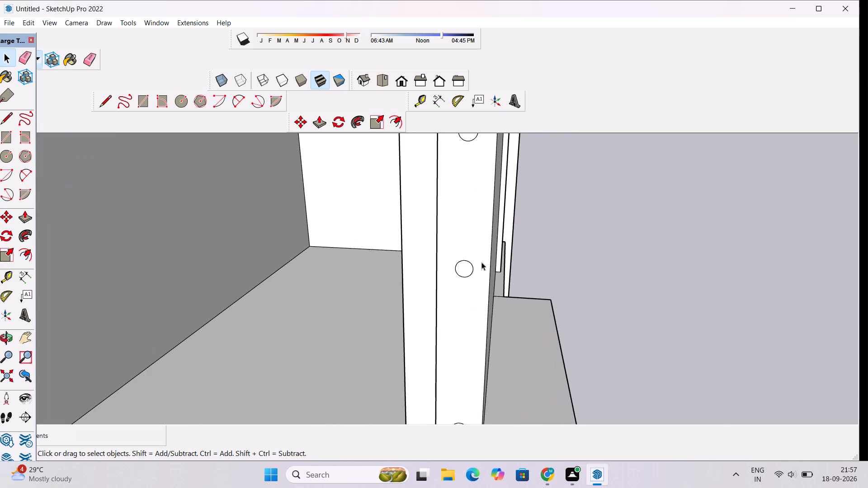
double_click(471, 267)
scroll(470, 267, "up", 1)
key("m")
scroll(470, 267, "down", 7)
scroll(470, 275, "up", 3)
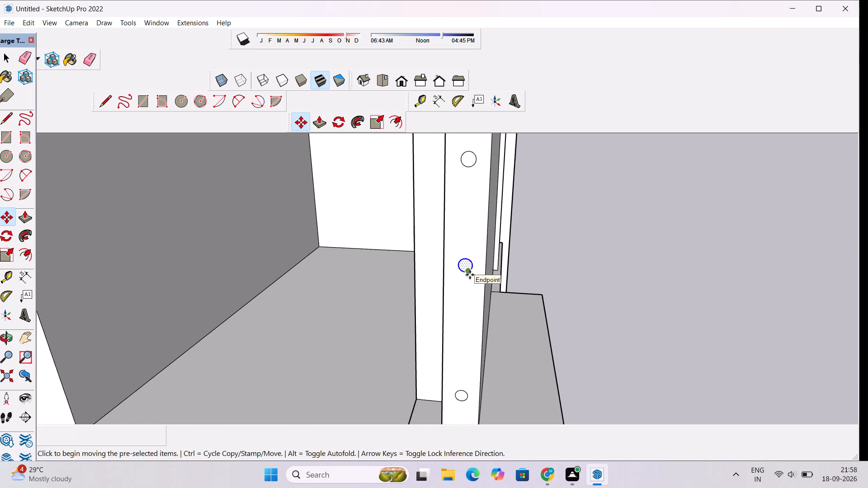
scroll(470, 275, "up", 3)
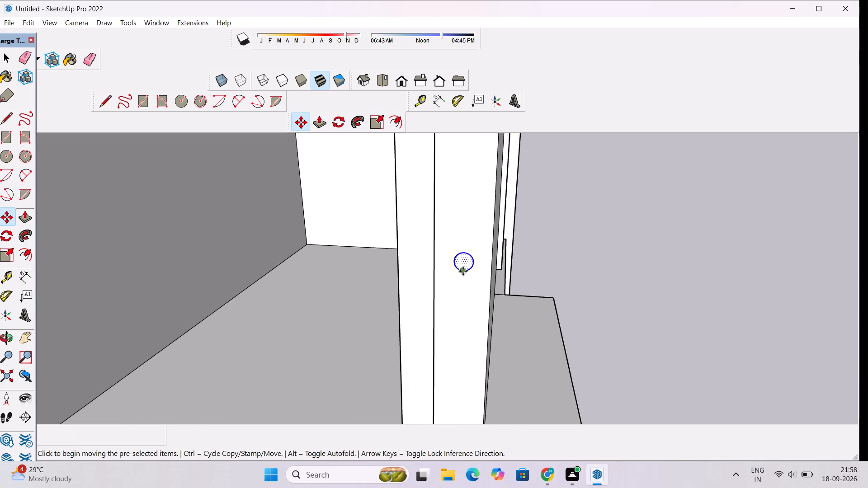
left_click(463, 271)
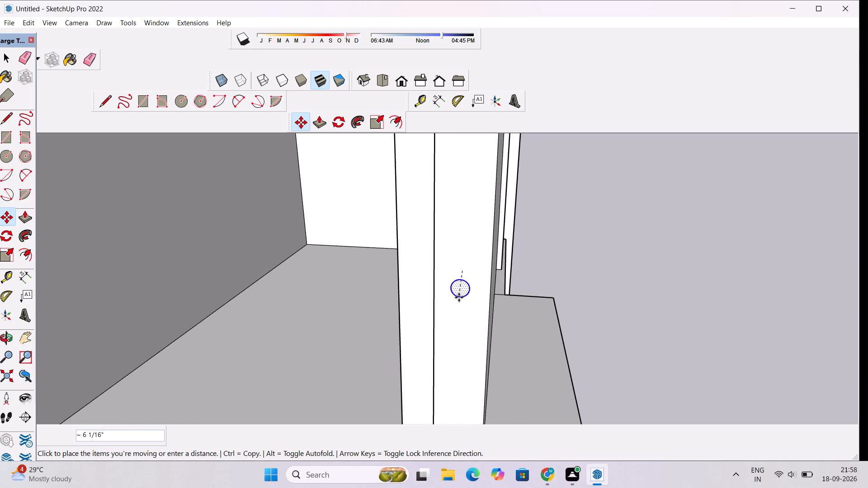
scroll(459, 313, "up", 10)
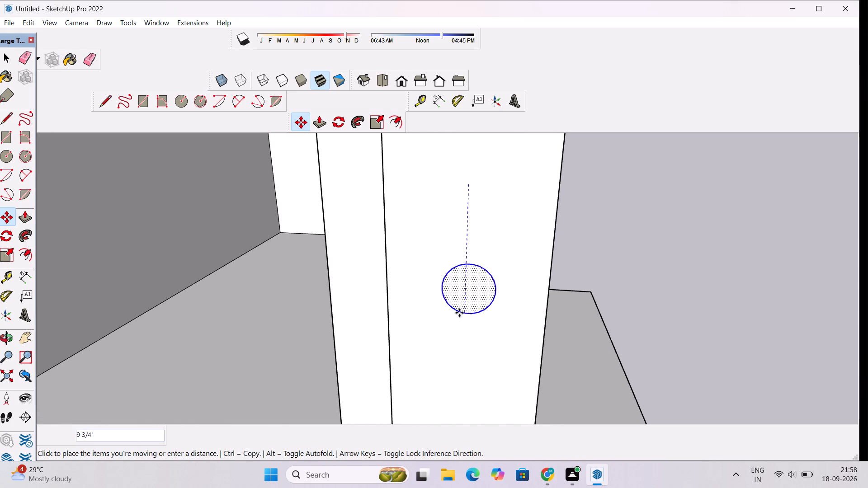
scroll(462, 294, "down", 14)
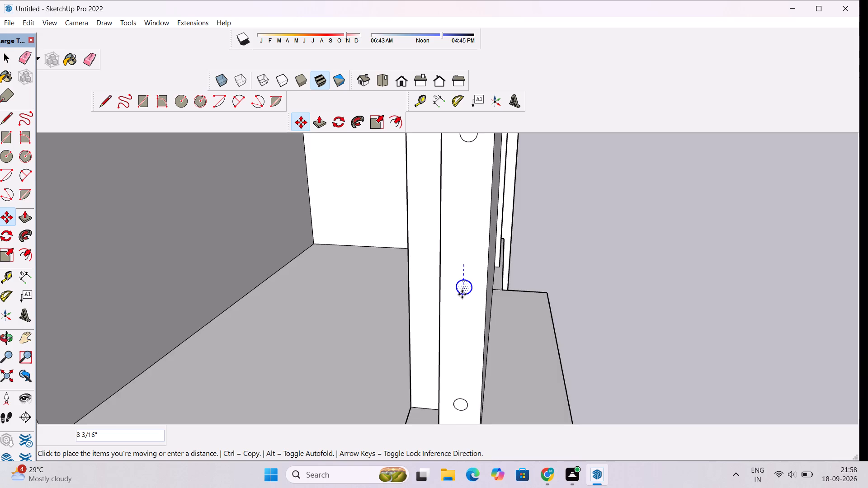
scroll(462, 294, "down", 2)
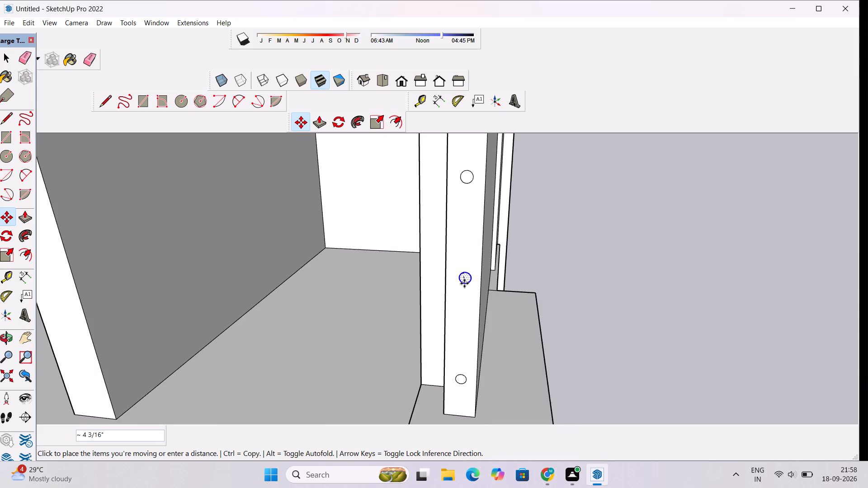
left_click(462, 286)
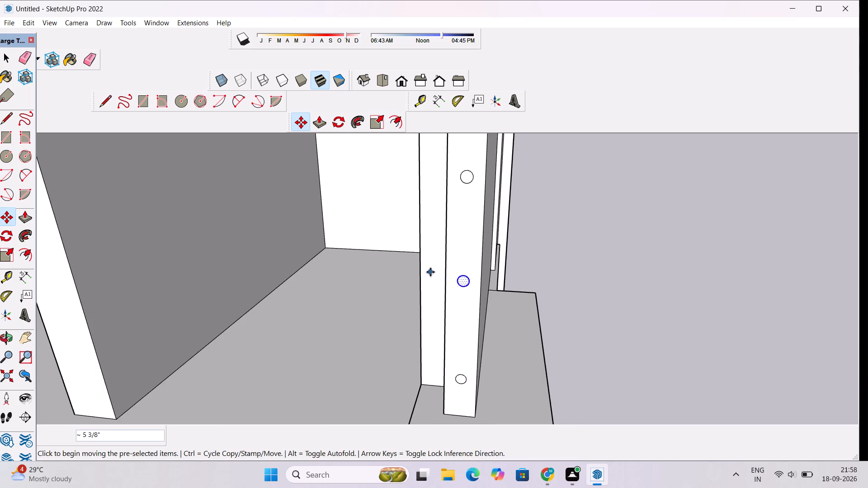
Examine the column of circles on the upper wall panel's end, the terrace edge and the panel's front face from several angles.
key("o")
left_click_drag(462, 294, 431, 302)
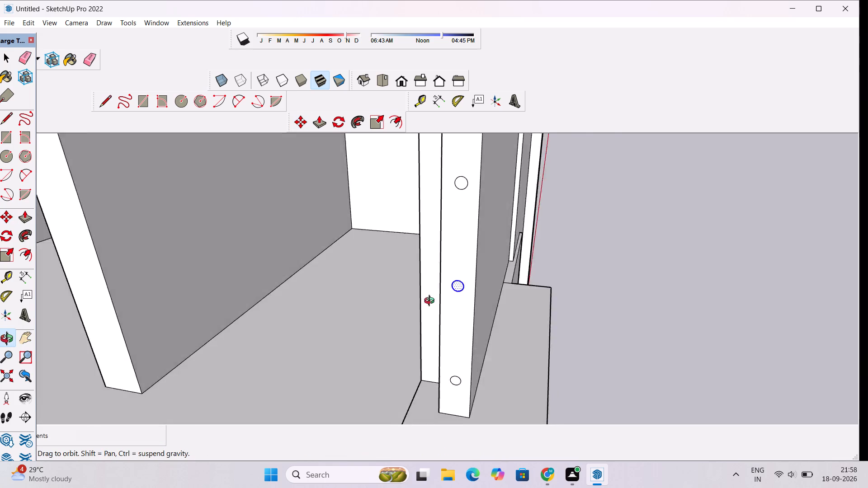
left_click_drag(431, 302, 423, 293)
scroll(419, 276, "down", 5)
left_click_drag(522, 270, 509, 272)
left_click_drag(478, 271, 470, 273, "shift")
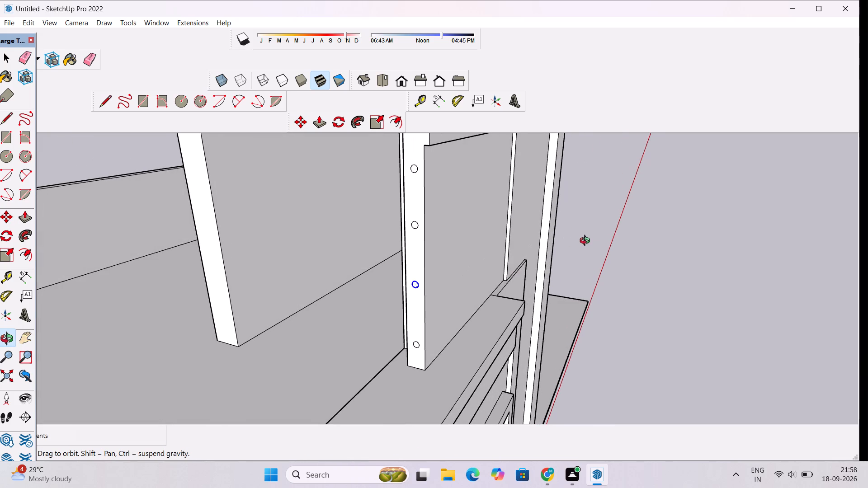
key("space")
left_click(604, 235)
scroll(395, 277, "down", 2)
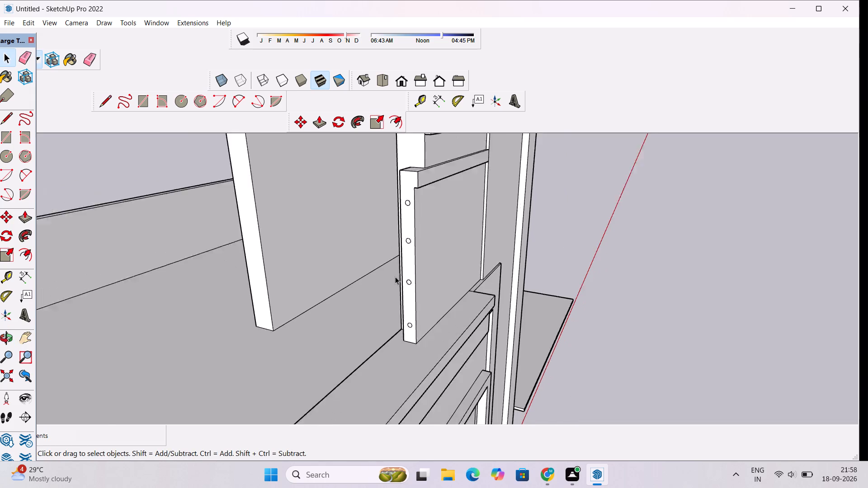
scroll(395, 277, "down", 2)
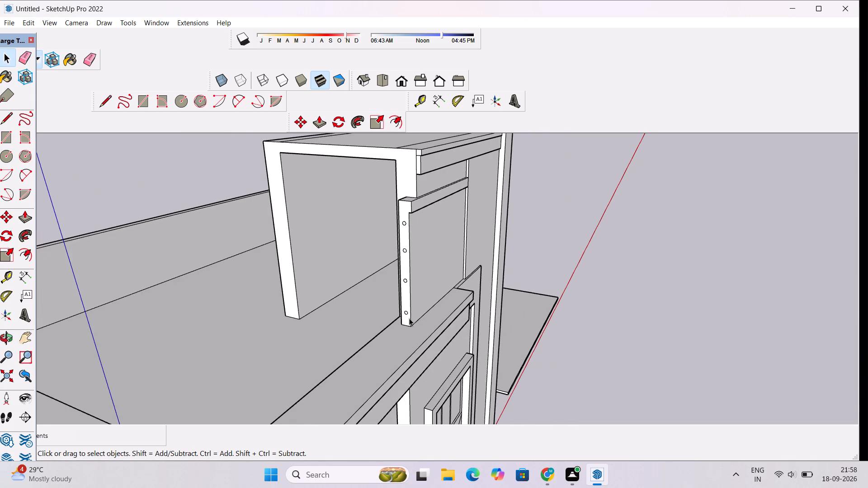
scroll(368, 319, "up", 6)
scroll(404, 312, "up", 1)
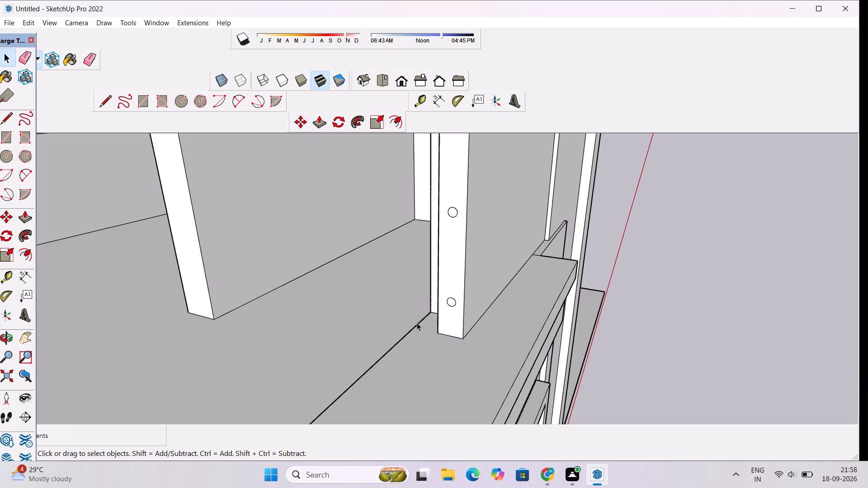
key("o")
scroll(467, 295, "down", 6)
left_click_drag(532, 296, 431, 317)
scroll(428, 314, "down", 4)
left_click_drag(402, 314, 558, 279, "shift")
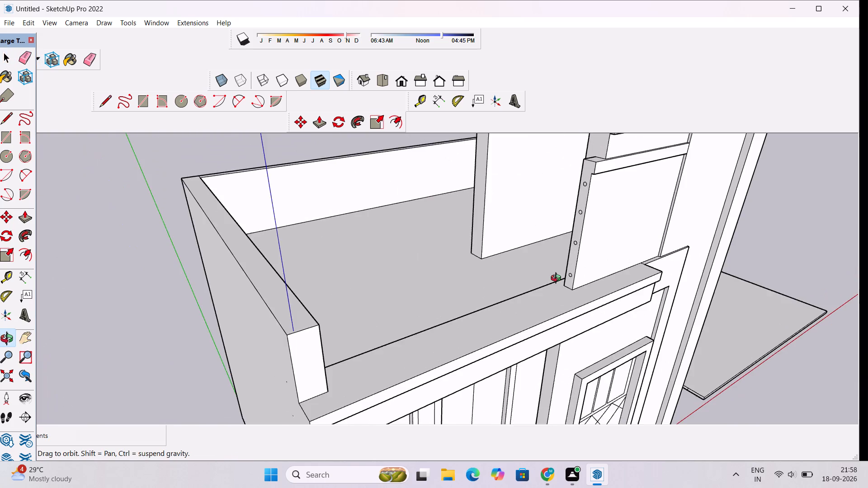
scroll(558, 279, "down", 5)
left_click_drag(565, 284, 490, 302)
scroll(437, 313, "up", 3)
left_click_drag(449, 314, 475, 300)
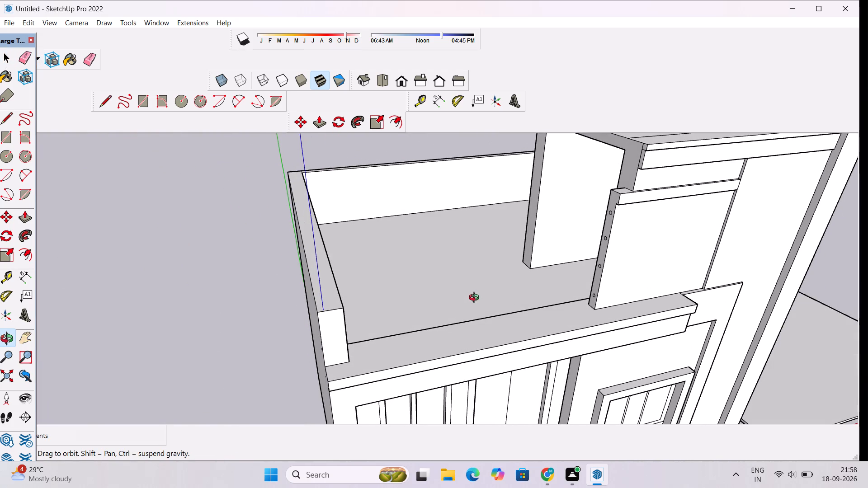
left_click_drag(477, 295, 477, 306)
left_click_drag(425, 306, 538, 293)
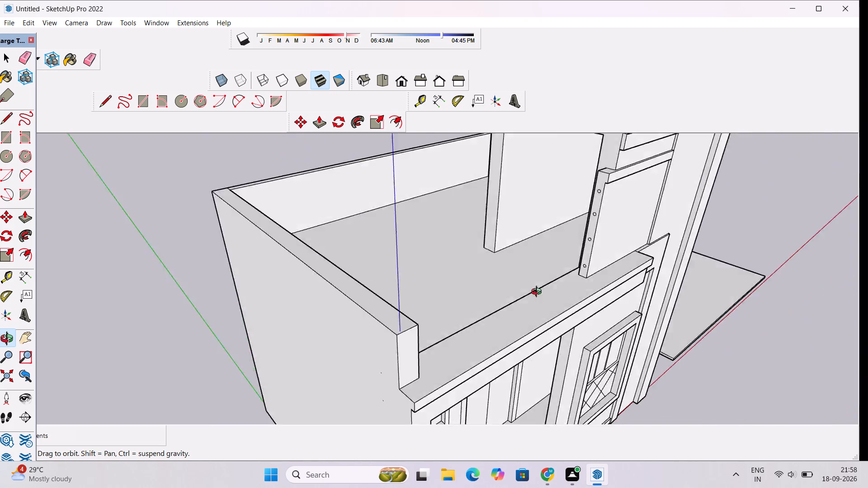
left_click_drag(538, 293, 611, 235)
left_click_drag(593, 243, 415, 261)
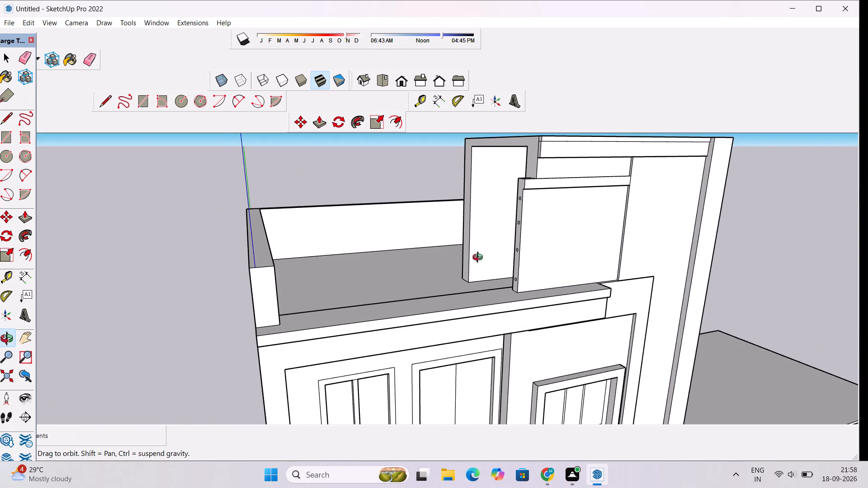
left_click_drag(542, 266, 475, 270)
scroll(461, 269, "up", 1)
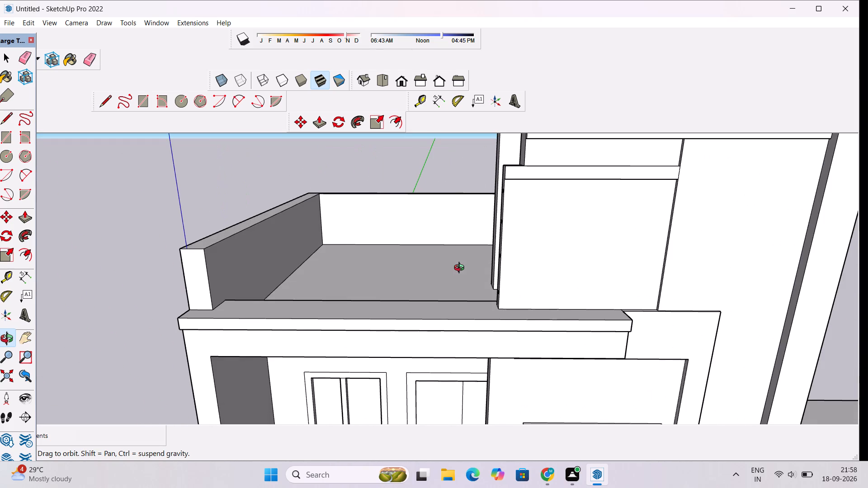
left_click(519, 270, "shift")
left_click_drag(543, 274, 701, 251)
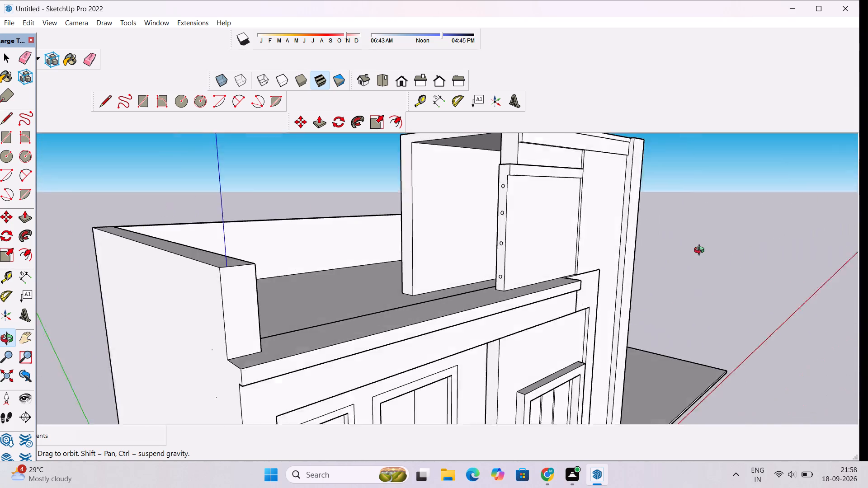
left_click_drag(701, 251, 593, 260)
left_click_drag(551, 262, 528, 260)
left_click_drag(560, 277, 559, 276, "shift")
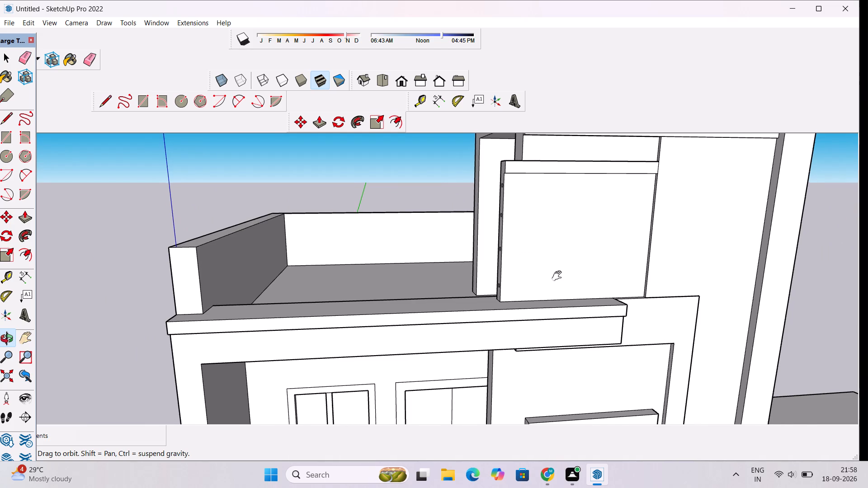
left_click_drag(559, 276, 555, 272, "shift")
scroll(555, 272, "up", 2)
left_click_drag(579, 250, 538, 270, "shift")
scroll(538, 270, "up", 3, "shift")
left_click_drag(546, 266, 515, 268, "shift")
scroll(515, 268, "down", 3, "shift")
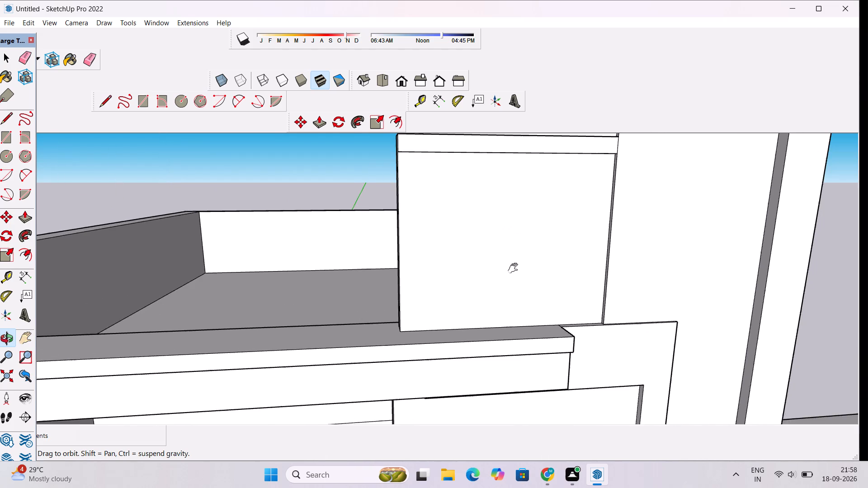
Draw a square about 2' 10 7/16" per side on the front face of the upper wall panel, nearer its terrace-side edge.
left_click_drag(527, 269, 507, 269)
left_click_drag(507, 269, 471, 276, "shift")
left_click_drag(489, 286, 497, 284)
key("r")
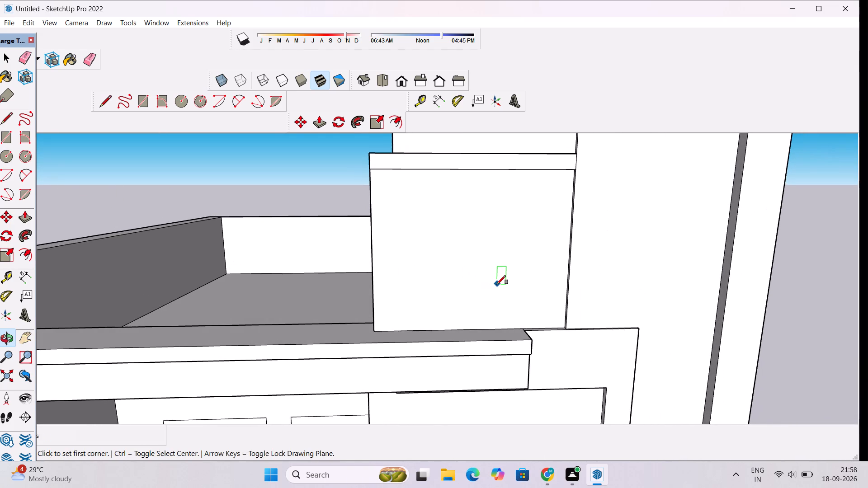
scroll(507, 280, "down", 2)
scroll(434, 243, "up", 2)
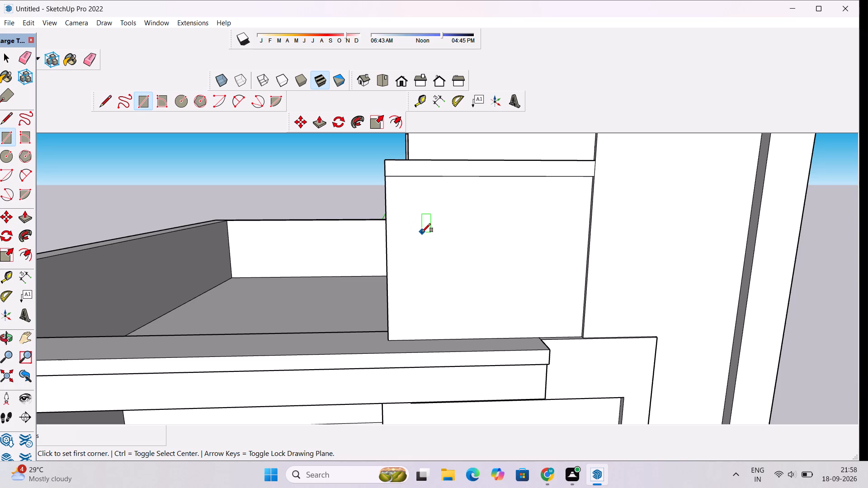
left_click(422, 231)
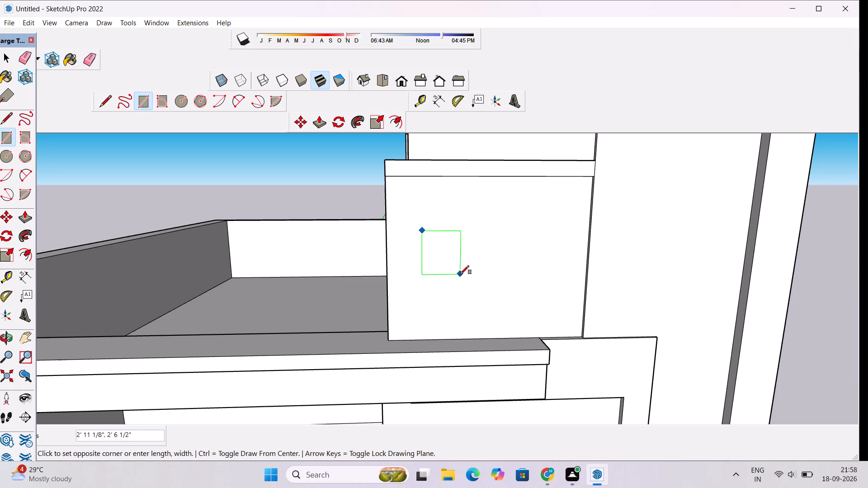
left_click(462, 273)
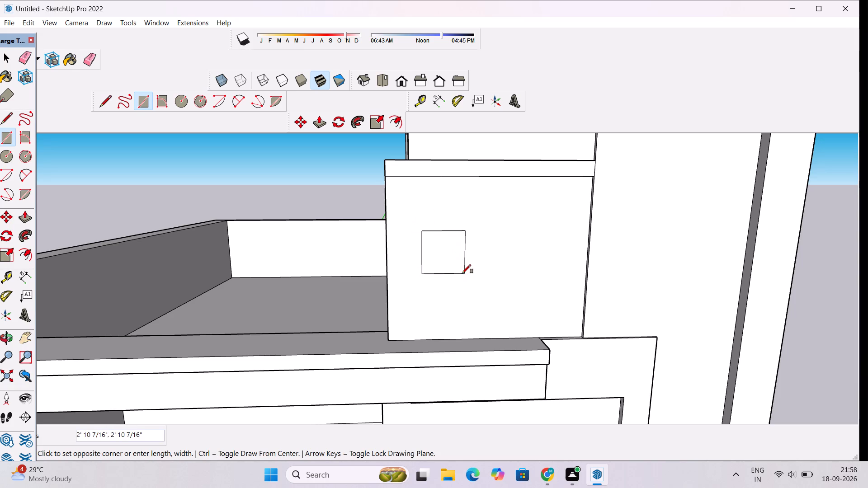
key("space")
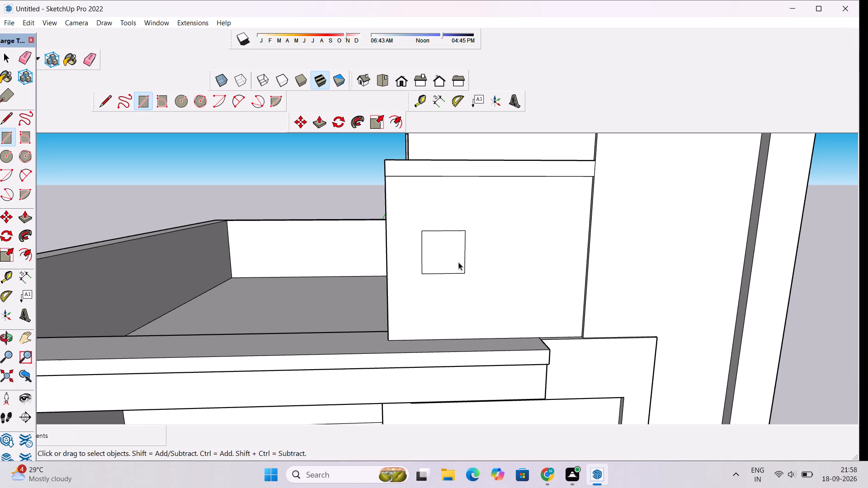
Copy the square twice horizontally across the panel's front face, about 3' 6 5/16" and another 3' 7 1/4" along, making a row of three.
double_click(457, 256)
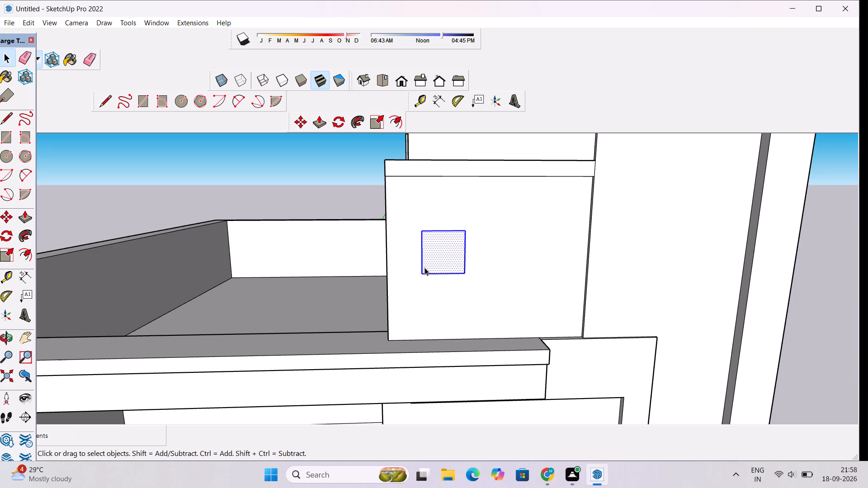
key("m")
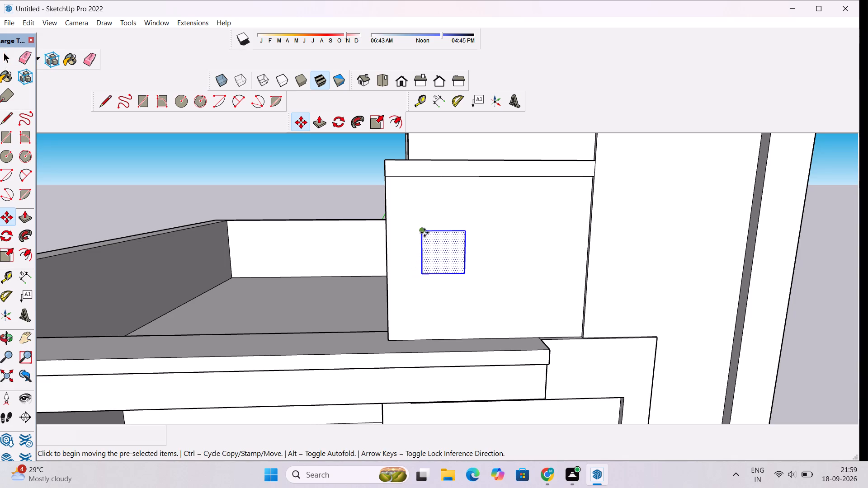
left_click(424, 232)
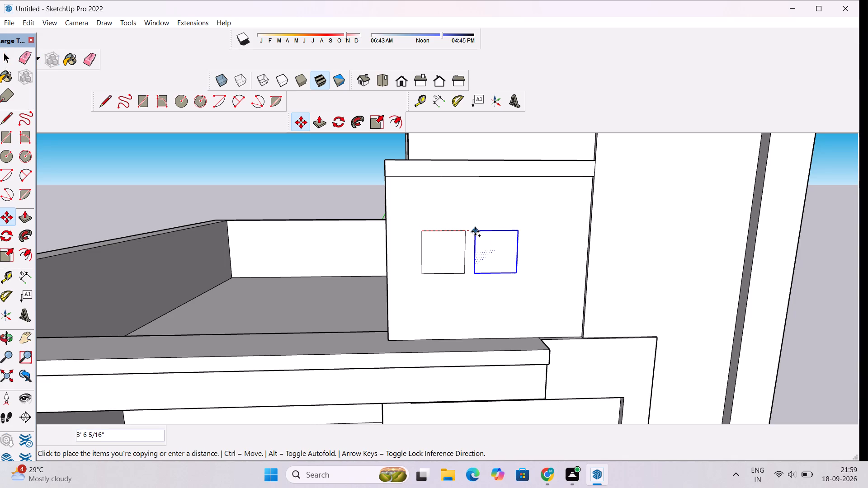
left_click(475, 231)
left_click(476, 231)
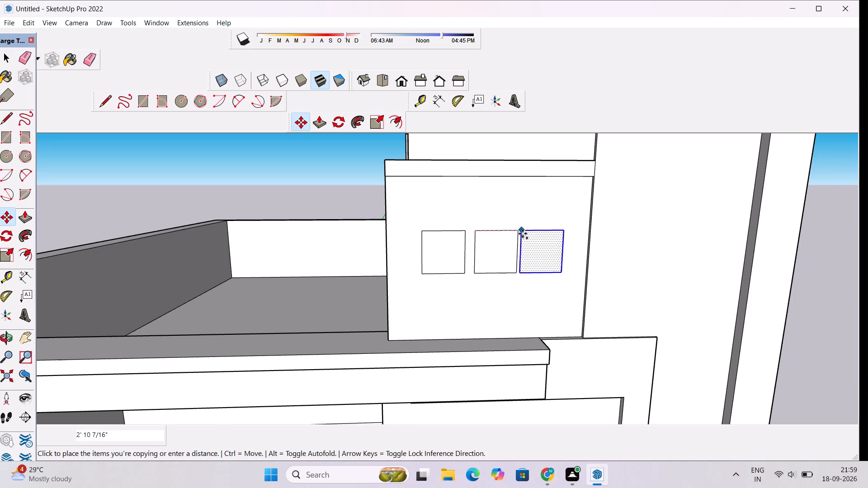
left_click(529, 233)
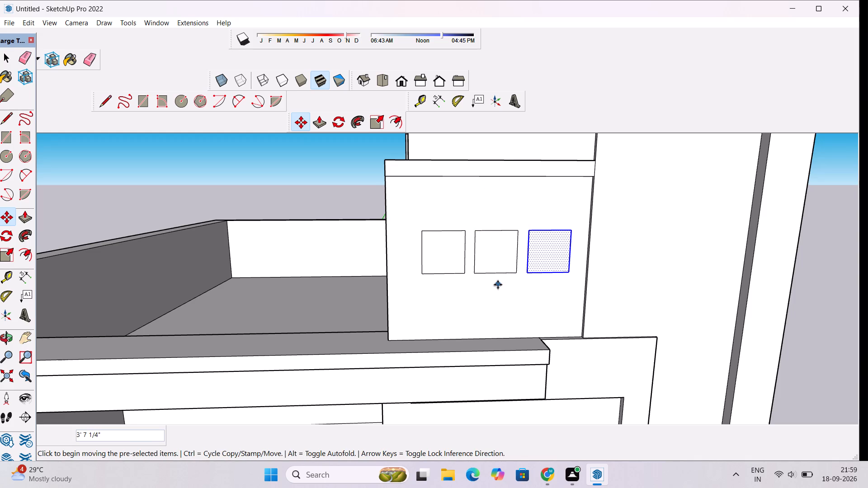
key("space")
Move the middle square slightly along the row, away from the terrace and toward the third square.
scroll(483, 260, "up", 4)
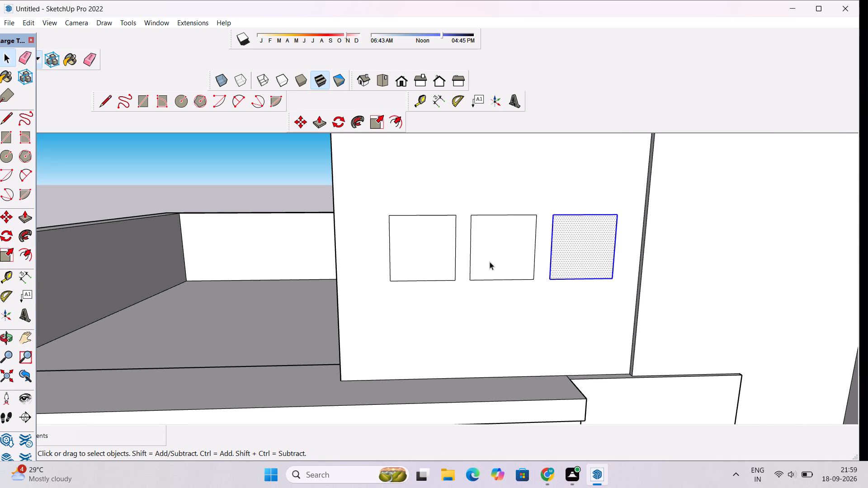
double_click(490, 262)
scroll(490, 262, "up", 2)
scroll(490, 262, "down", 2)
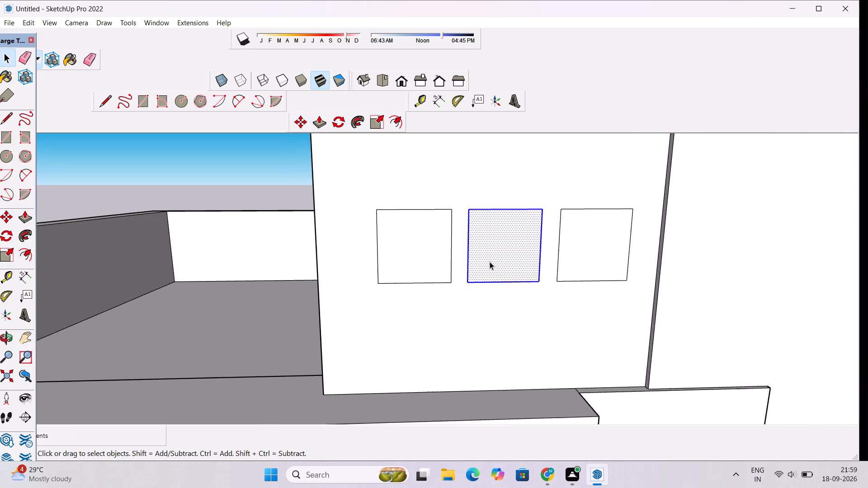
key("m")
scroll(472, 213, "up", 3)
left_click(470, 214)
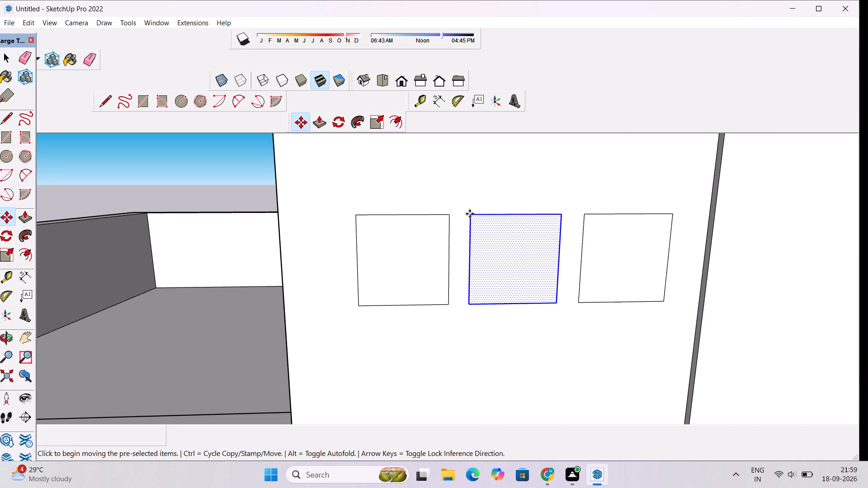
left_click(472, 214)
scroll(438, 217, "down", 4)
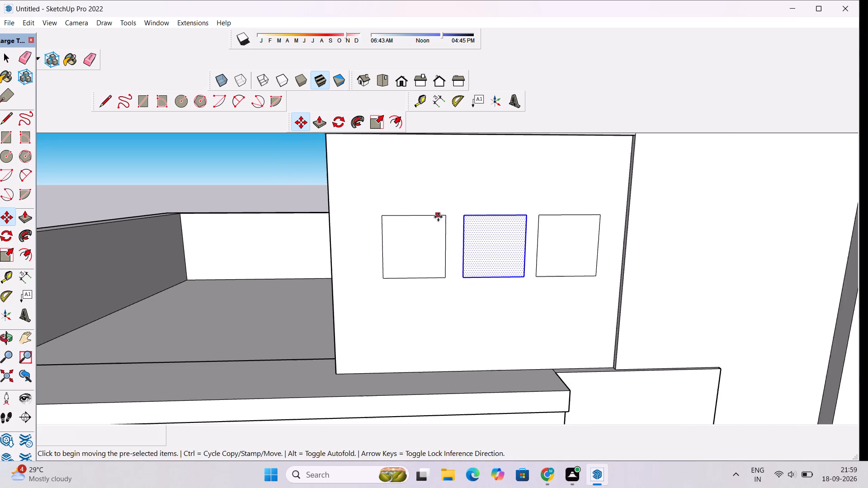
key("space")
Examine the row of three squares on the upper wall panel up close and against the whole facade.
scroll(441, 218, "down", 5)
scroll(554, 228, "down", 4)
scroll(529, 236, "up", 7)
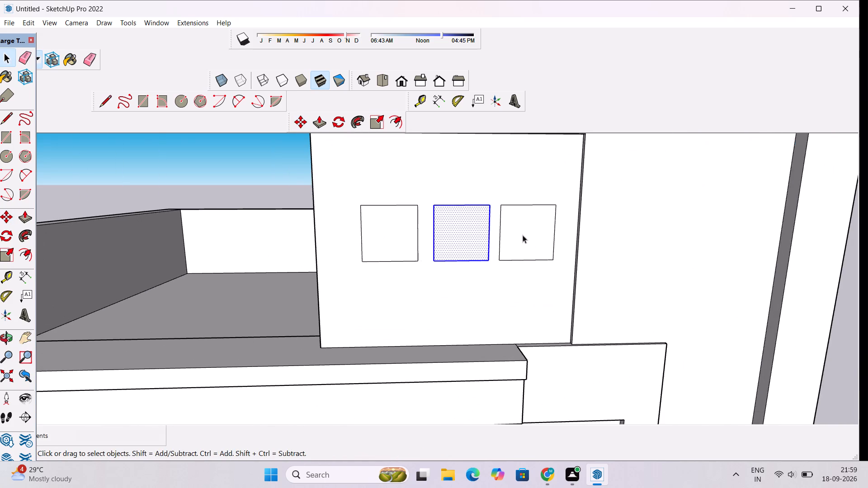
scroll(523, 235, "up", 1)
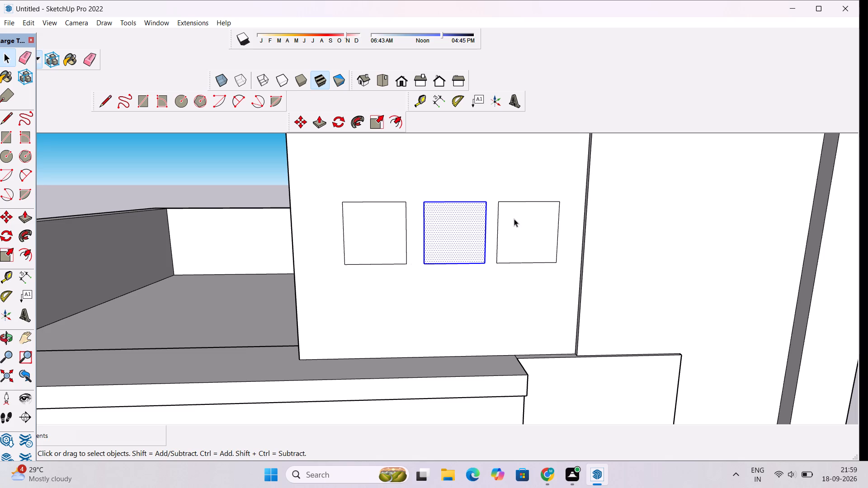
scroll(514, 219, "down", 1)
key("o")
scroll(511, 219, "down", 9)
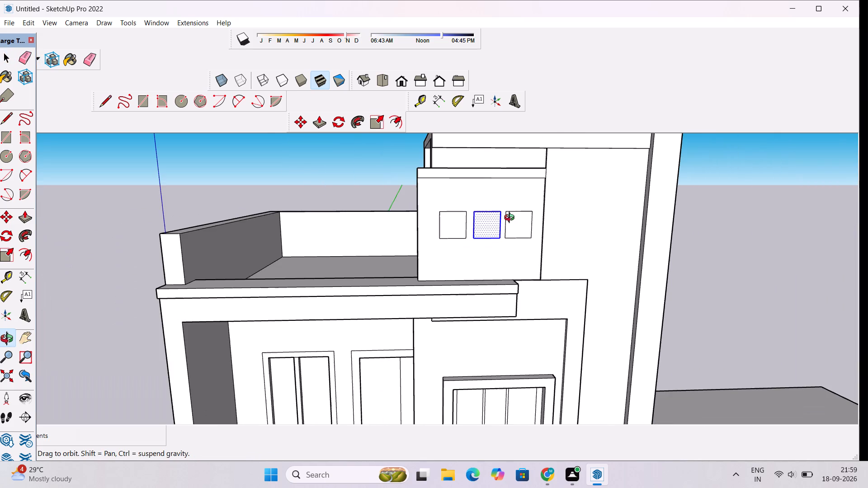
left_click_drag(528, 217, 472, 243, "shift")
scroll(475, 236, "down", 2)
left_click(486, 221)
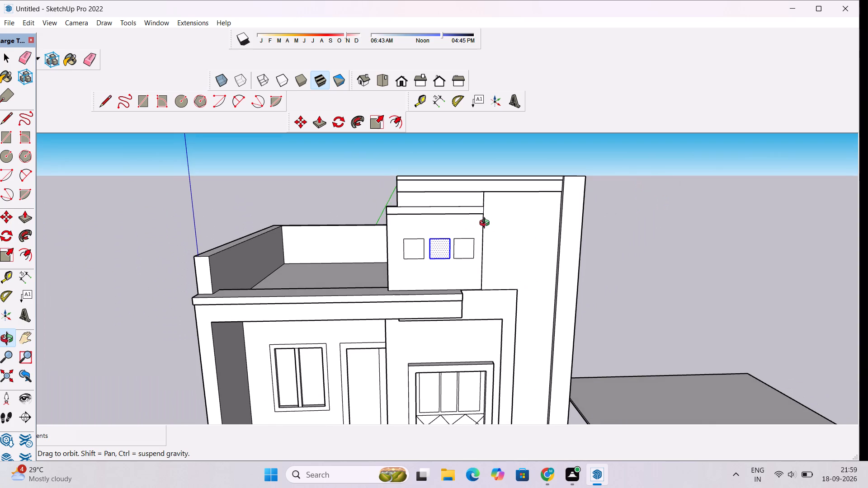
scroll(486, 224, "down", 4)
scroll(489, 229, "up", 3)
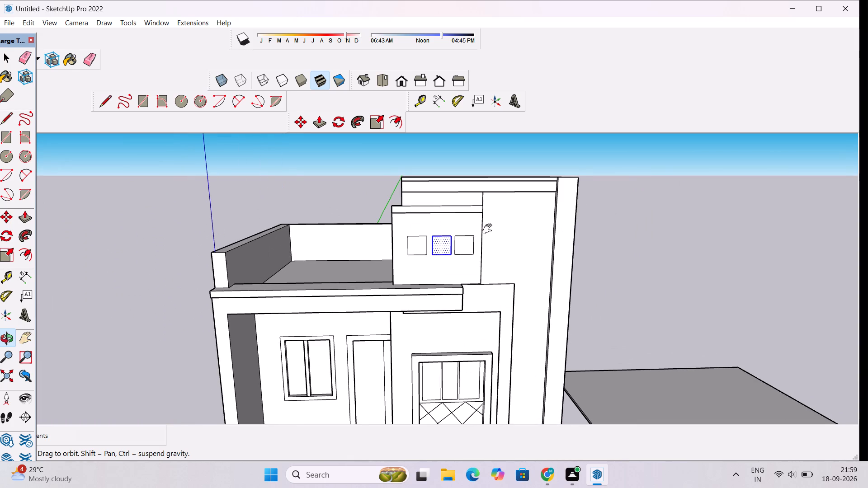
left_click(489, 229, "shift")
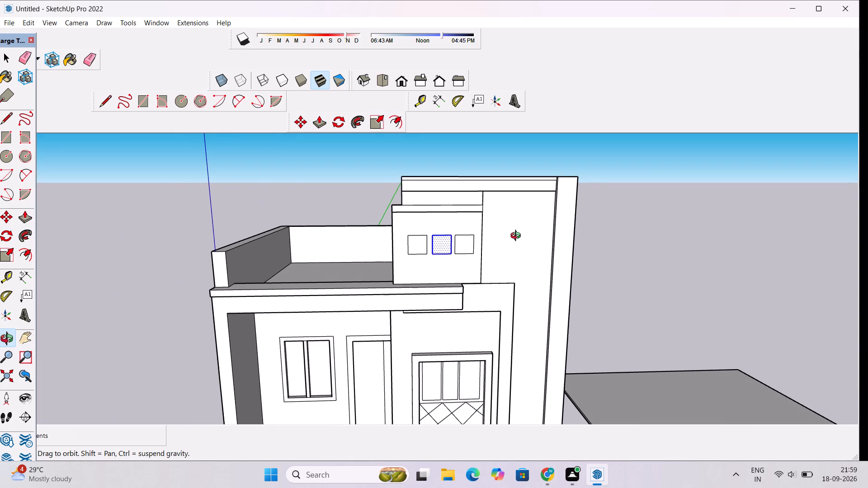
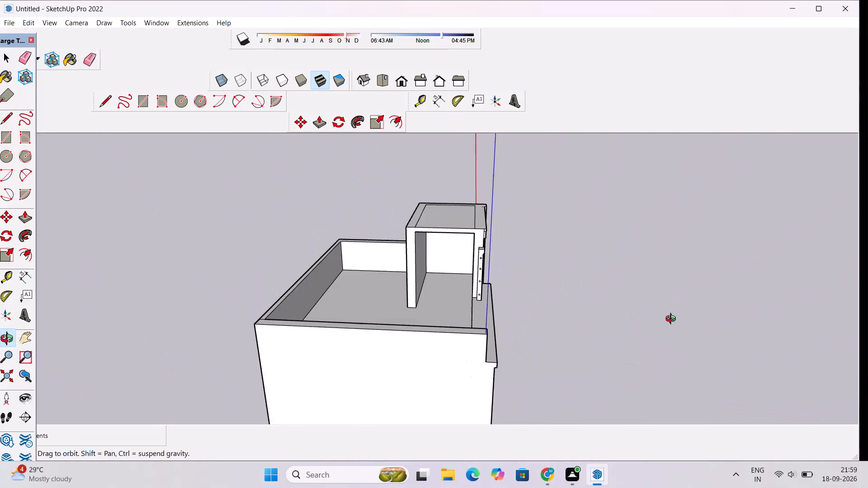
Examine the row of three squares on the upper wall panel's front face up close.
scroll(472, 318, "up", 4)
left_click_drag(512, 305, 487, 305)
scroll(451, 296, "up", 8)
left_click_drag(457, 295, 435, 300)
left_click_drag(449, 287, 450, 301)
scroll(451, 302, "down", 5)
scroll(463, 293, "up", 5)
left_click_drag(463, 293, 468, 276)
scroll(468, 276, "up", 2, "shift")
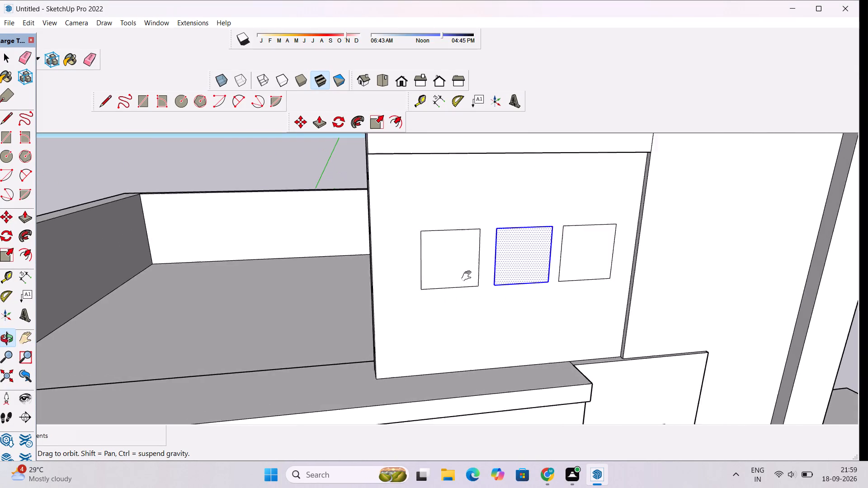
scroll(468, 276, "up", 2, "shift")
left_click_drag(475, 277, 433, 287)
left_click_drag(433, 287, 481, 285, "shift")
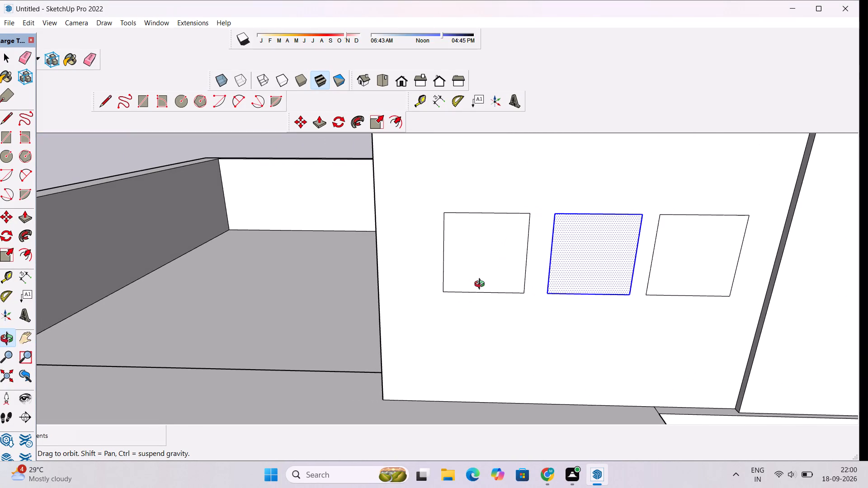
left_click(481, 285)
left_click_drag(503, 277, 500, 296, "shift")
scroll(500, 302, "up", 1)
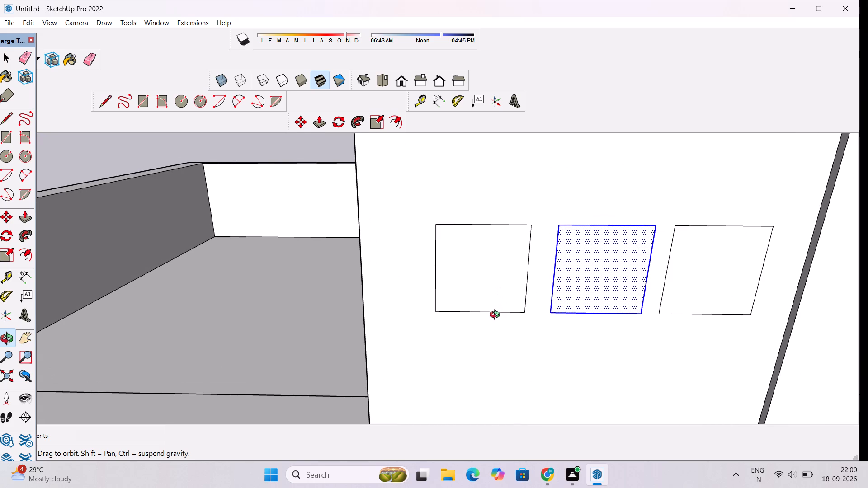
left_click_drag(502, 305, 457, 317, "shift")
scroll(449, 321, "down", 3)
left_click_drag(446, 339, 478, 311)
left_click_drag(503, 305, 441, 322)
left_click_drag(456, 309, 458, 346, "shift")
scroll(458, 346, "up", 2)
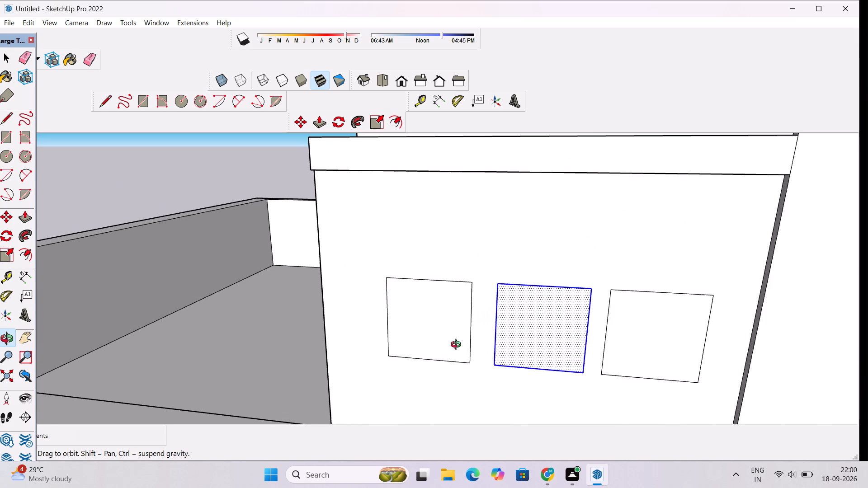
left_click_drag(458, 346, 471, 327)
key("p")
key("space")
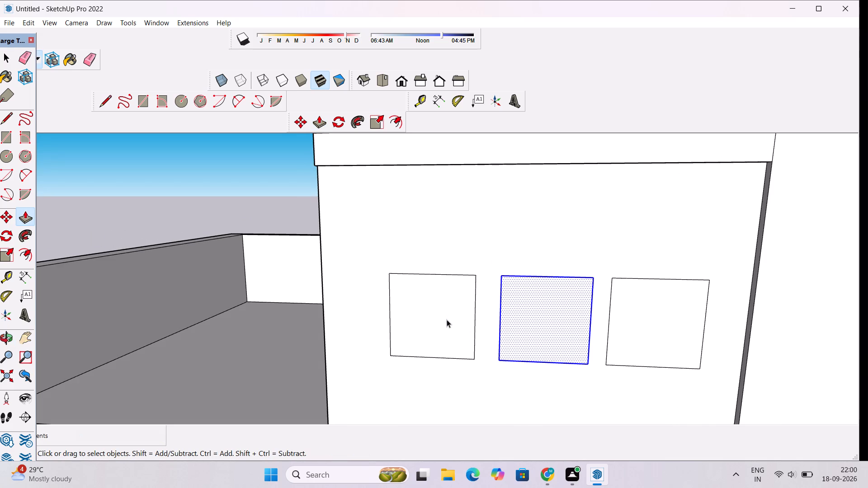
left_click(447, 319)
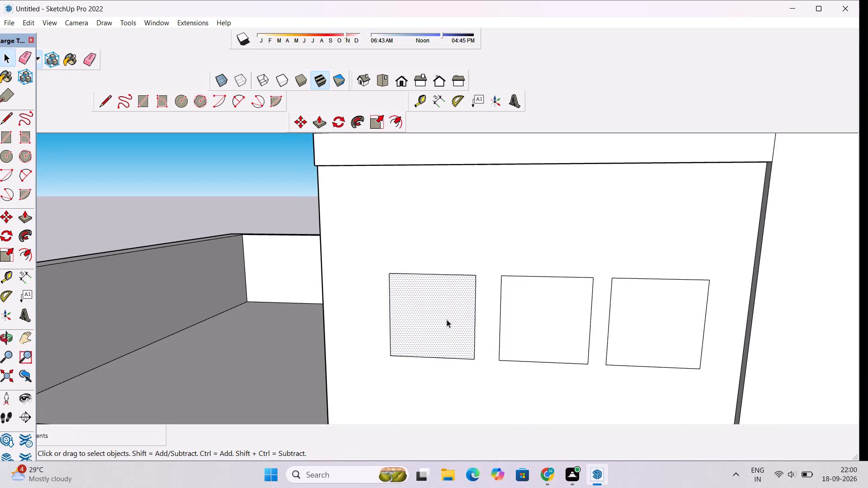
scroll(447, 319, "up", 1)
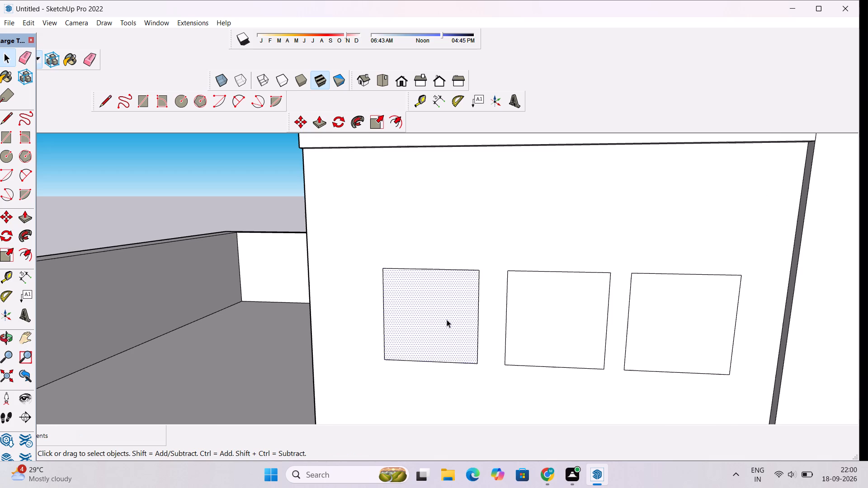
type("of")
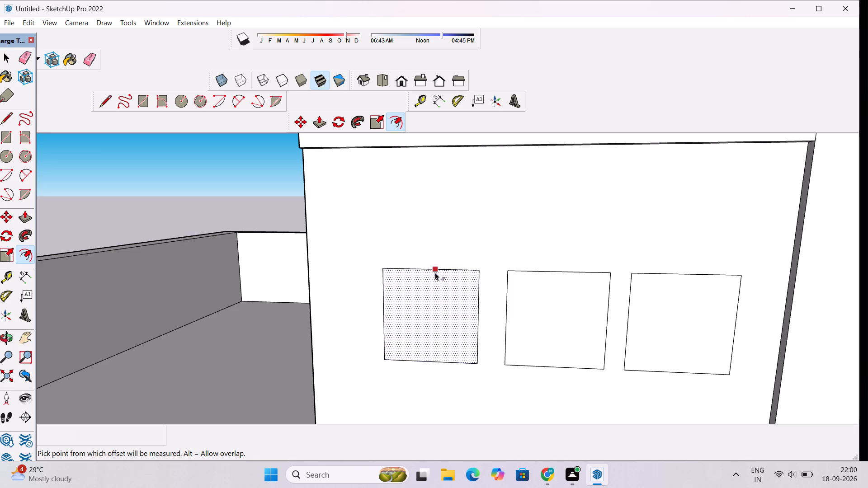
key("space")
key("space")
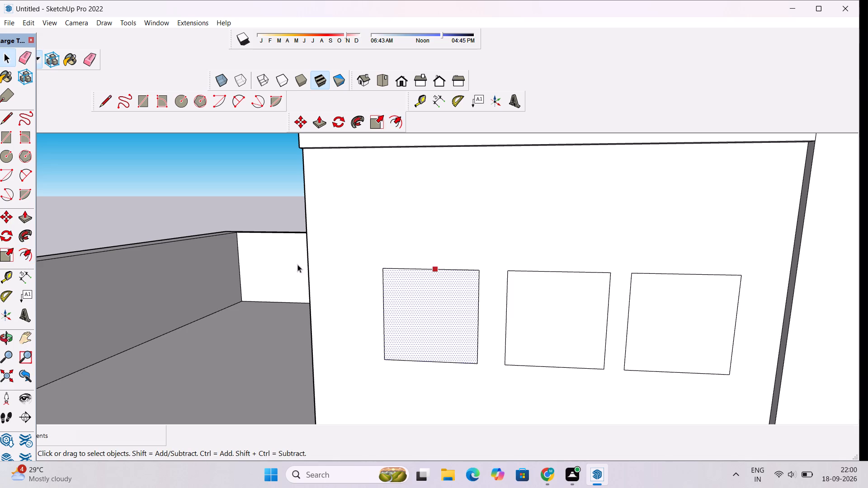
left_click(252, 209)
Push each of the three squares 2" into the upper wall panel's front face to form recesses.
left_click(424, 316)
key("p")
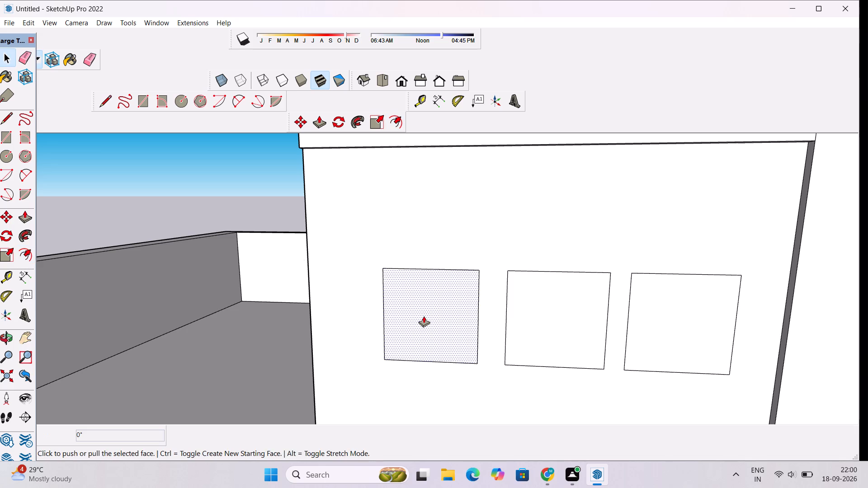
left_click(424, 316)
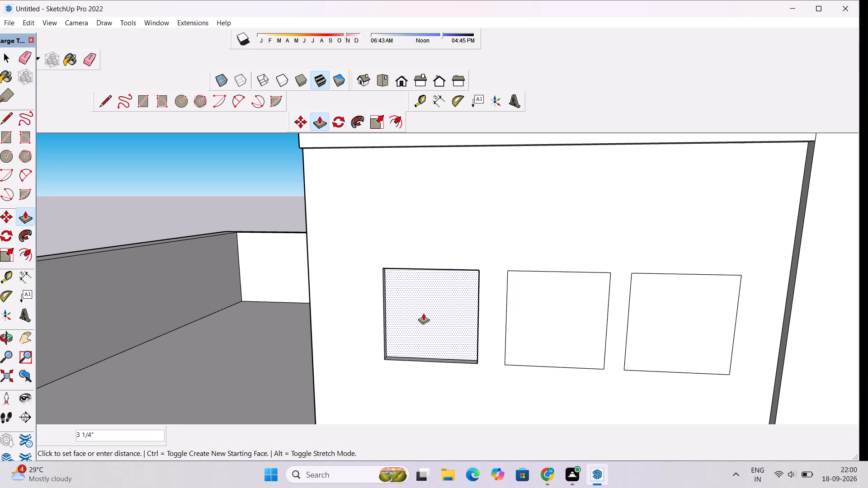
type("2\"")
key("Return")
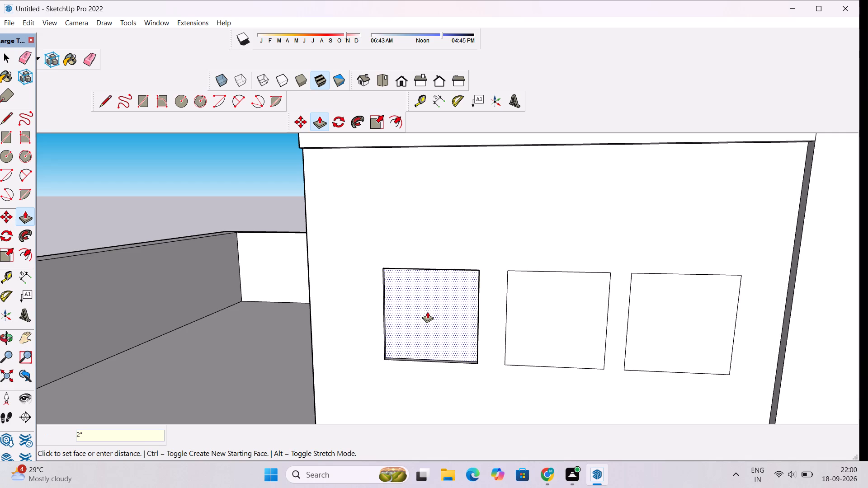
left_click(540, 342)
left_click(458, 312)
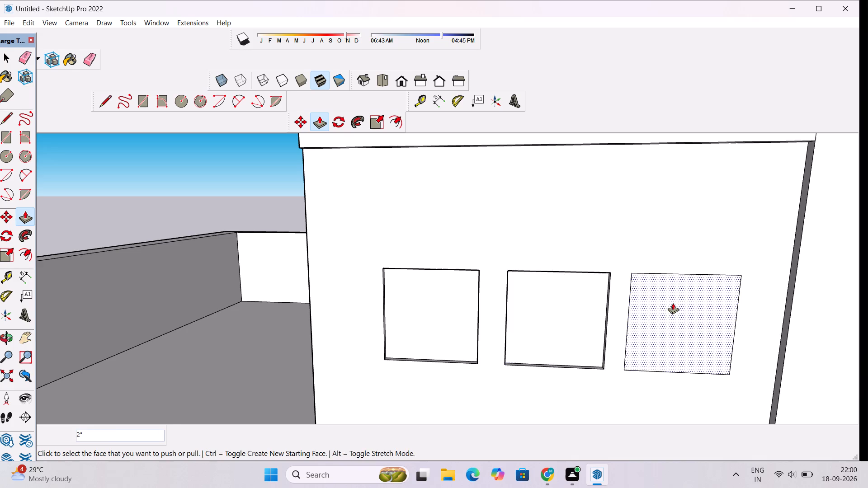
left_click(673, 303)
left_click(576, 301)
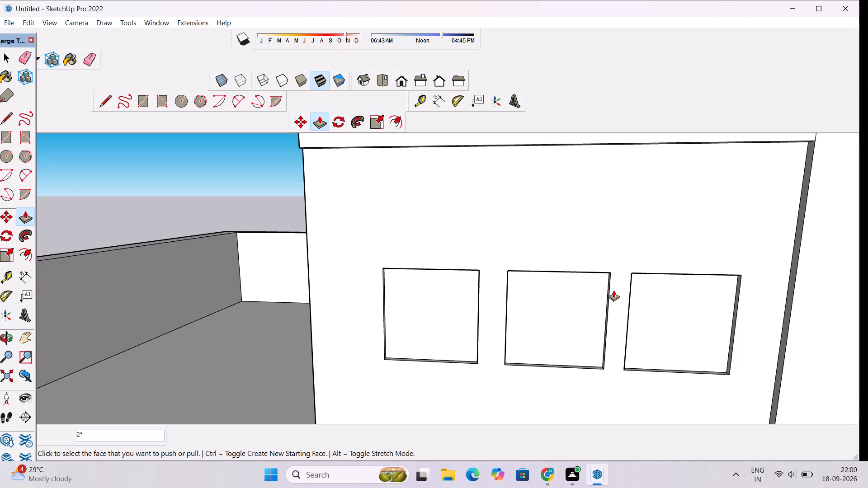
Examine the recessed squares and the circles on the panel's narrow end face from the terrace side.
key("space")
type("o")
scroll(532, 304, "down", 3)
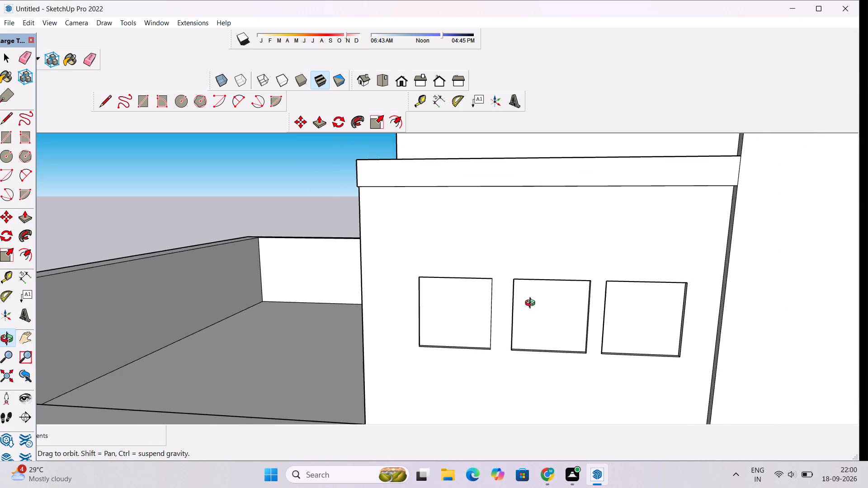
scroll(532, 304, "down", 1)
left_click_drag(454, 307, 558, 329)
scroll(536, 313, "down", 5)
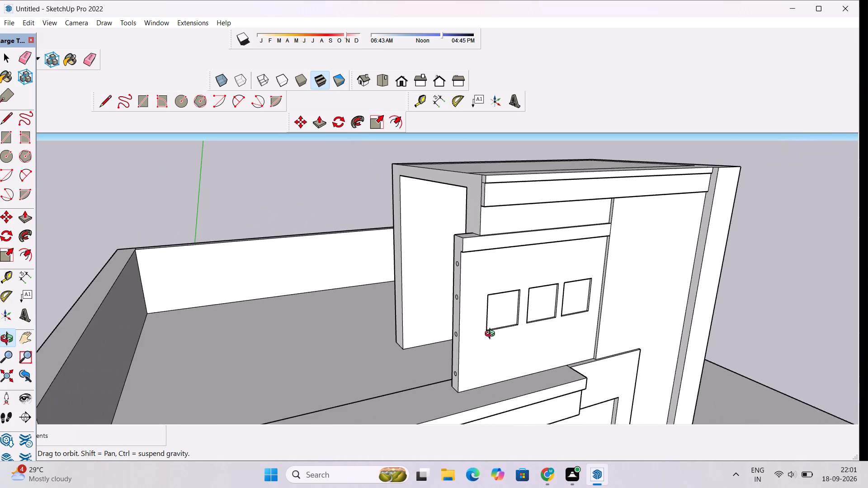
left_click_drag(488, 337, 553, 334)
scroll(507, 334, "up", 4)
left_click_drag(521, 350, 528, 305, "shift")
scroll(528, 298, "down", 2)
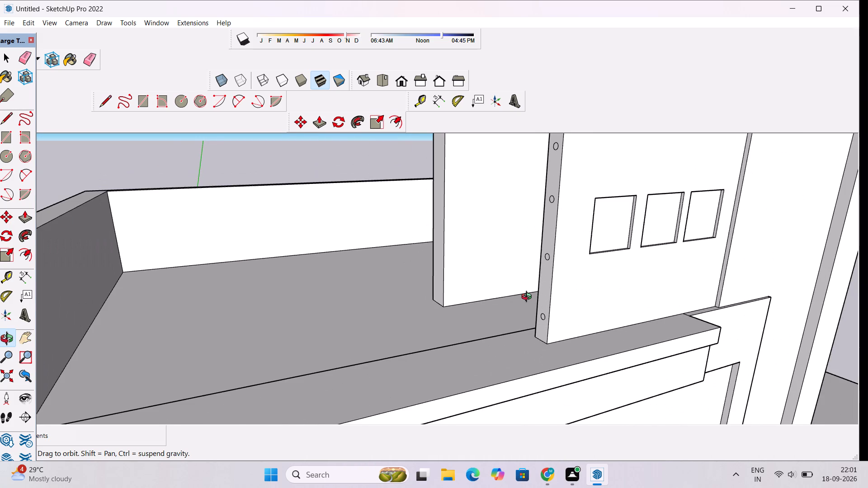
scroll(529, 298, "down", 3)
left_click_drag(518, 327, 617, 314)
scroll(617, 303, "up", 3)
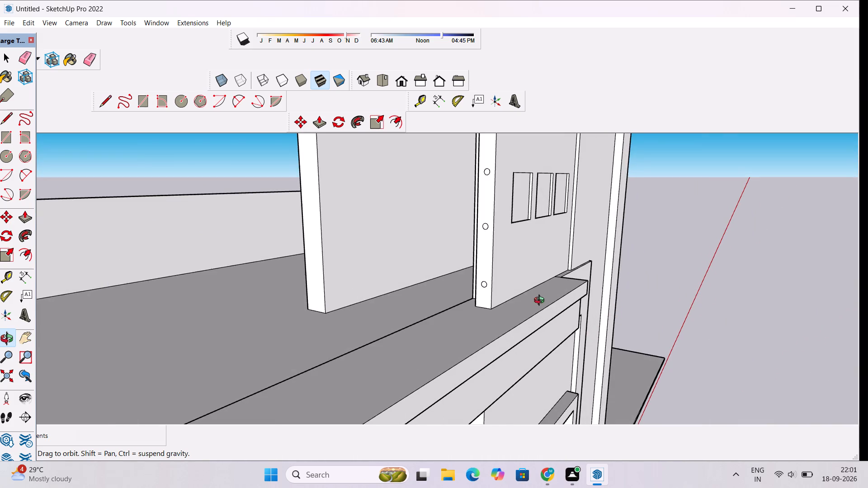
left_click_drag(500, 299, 557, 299)
left_click_drag(533, 296, 532, 326, "shift")
scroll(532, 326, "down", 5, "shift")
left_click_drag(530, 326, 533, 346, "shift")
scroll(529, 344, "up", 2, "shift")
left_click_drag(529, 343, 528, 356, "shift")
scroll(526, 356, "up", 2)
left_click_drag(524, 351, 528, 371)
scroll(515, 356, "up", 1, "shift")
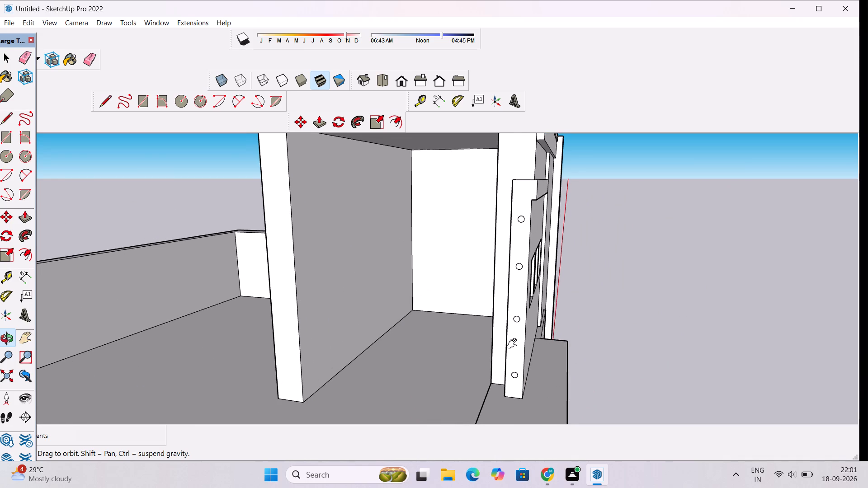
Move the third circle from the top on the panel's narrow end face straight down, closer to the lowest circle.
left_click_drag(514, 344, 515, 352, "shift")
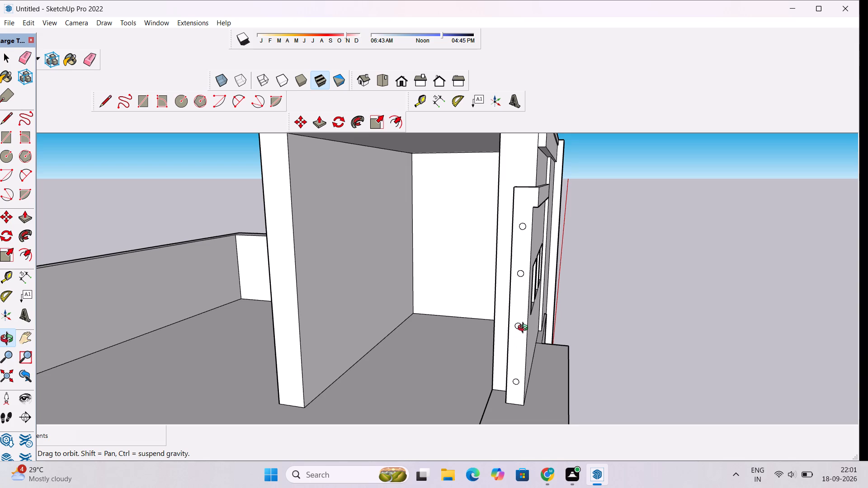
left_click_drag(524, 343, 524, 332, "shift")
left_click_drag(524, 331, 527, 322, "shift")
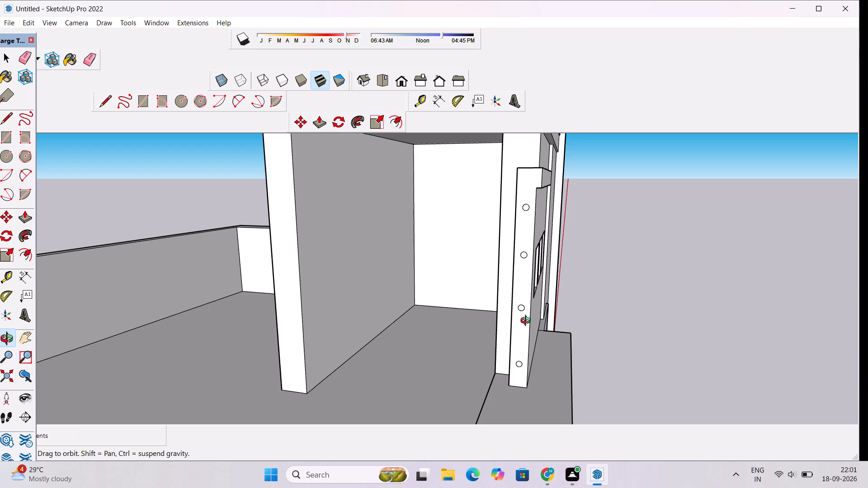
left_click_drag(522, 336, 520, 320, "shift")
scroll(518, 310, "up", 3)
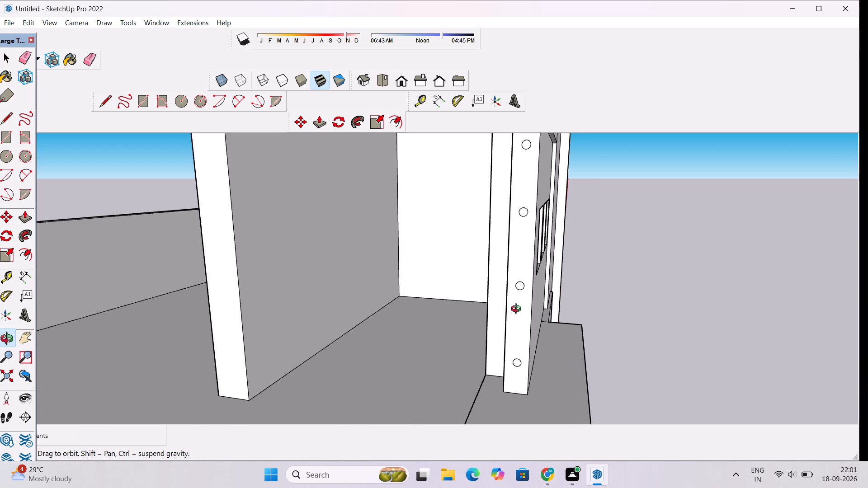
left_click_drag(530, 345, 535, 278, "shift")
scroll(536, 278, "up", 3, "shift")
left_click_drag(529, 293, 535, 307)
left_click_drag(539, 322, 550, 319, "shift")
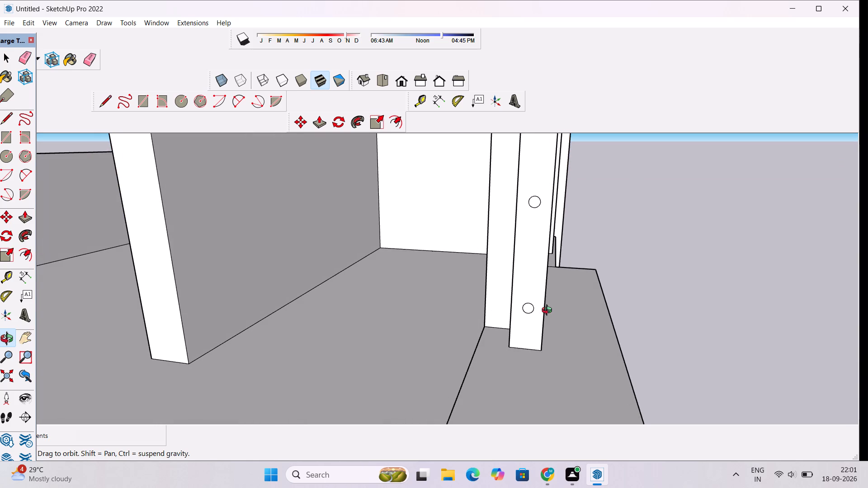
left_click_drag(549, 311, 543, 332, "shift")
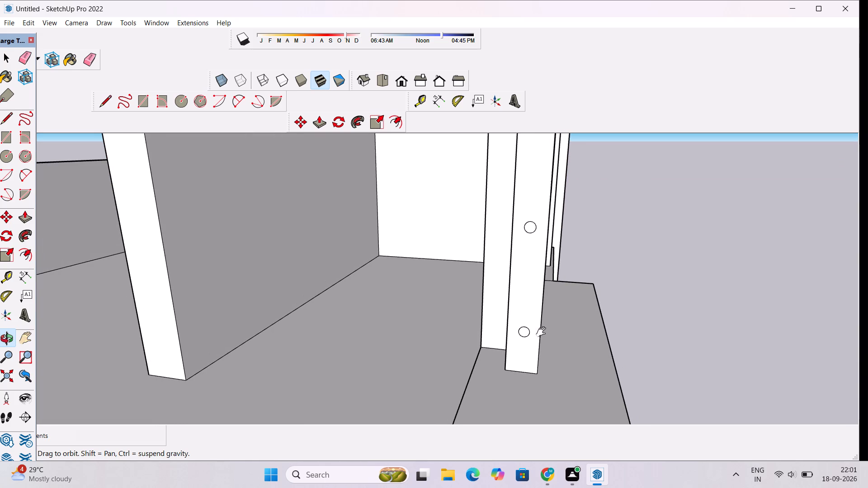
left_click_drag(524, 310, 518, 331, "shift")
left_click_drag(519, 340, 514, 315)
left_click_drag(514, 310, 510, 326, "shift")
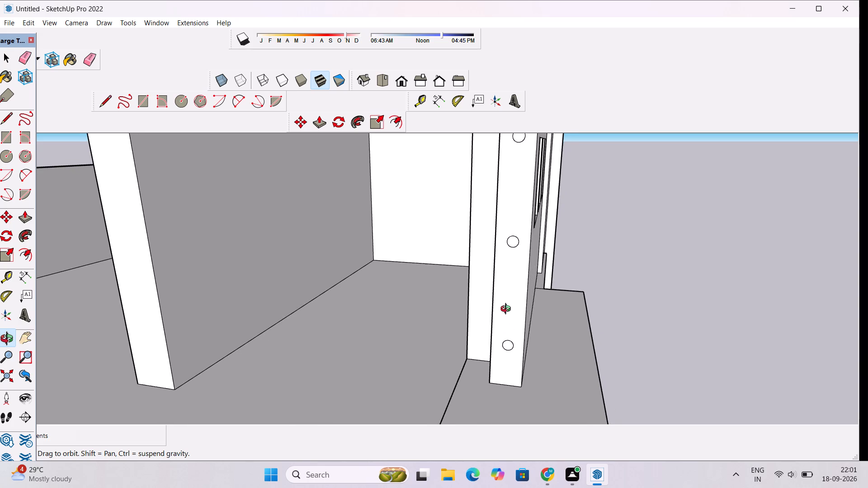
key("space")
double_click(512, 241)
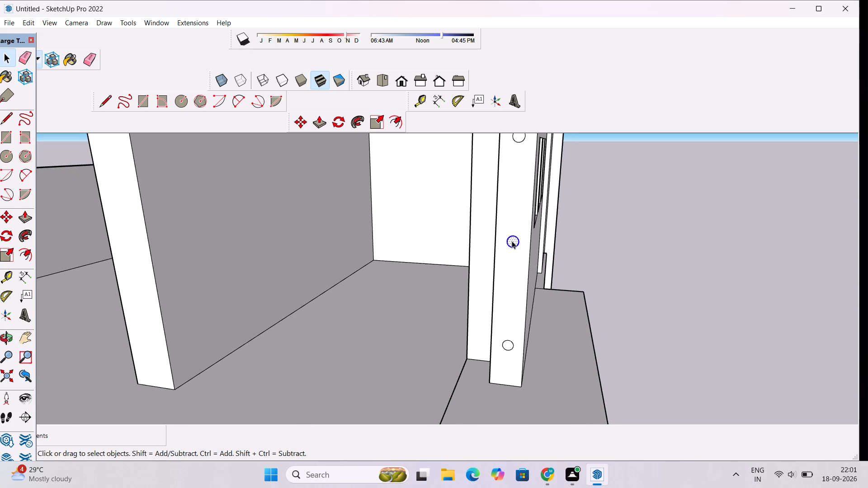
key("m")
left_click(511, 250)
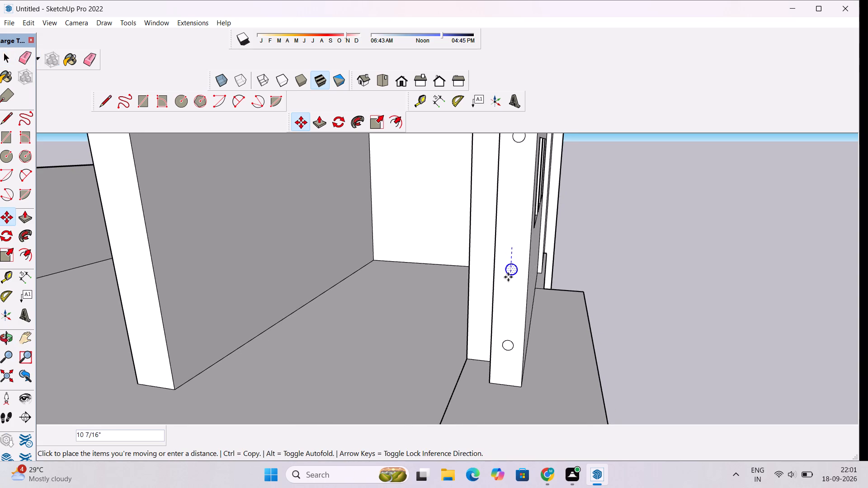
left_click(508, 283)
scroll(508, 283, "down", 12)
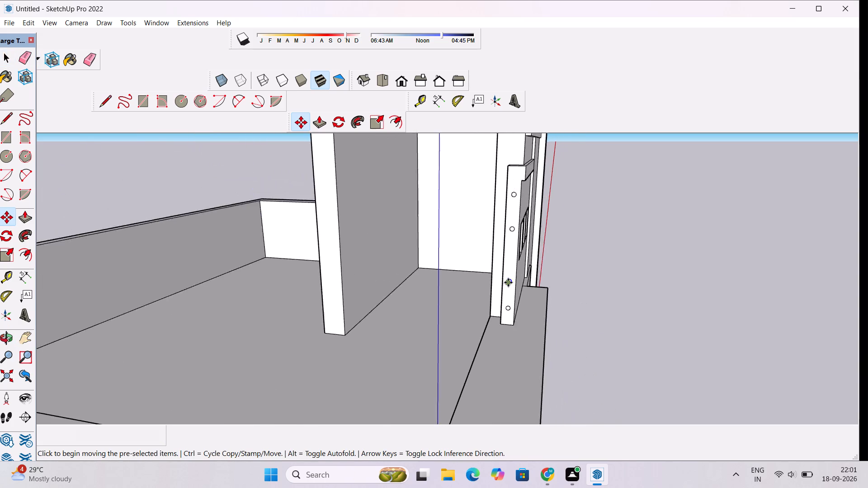
scroll(508, 282, "down", 2)
scroll(547, 155, "up", 1)
key("space")
scroll(542, 151, "up", 2)
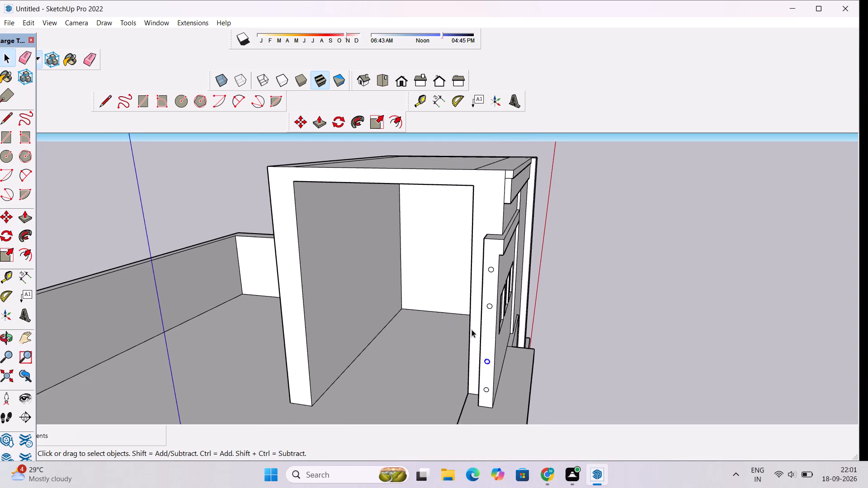
scroll(495, 417, "up", 6)
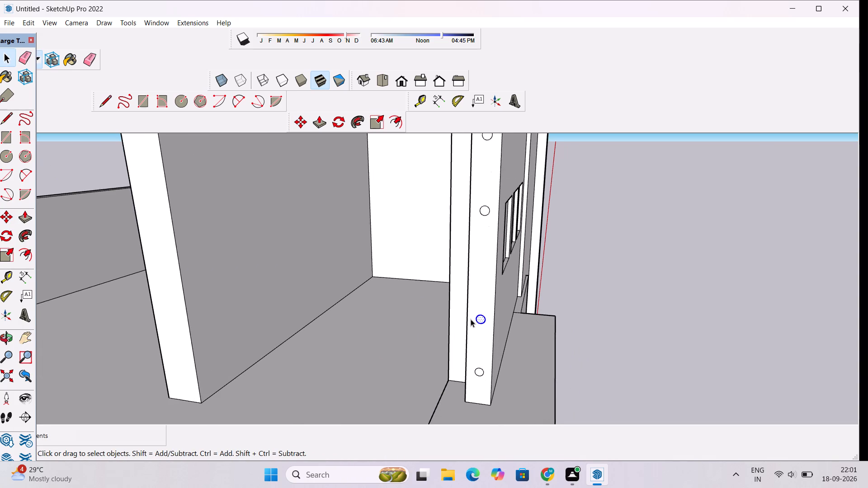
scroll(480, 305, "down", 7)
left_click(616, 237)
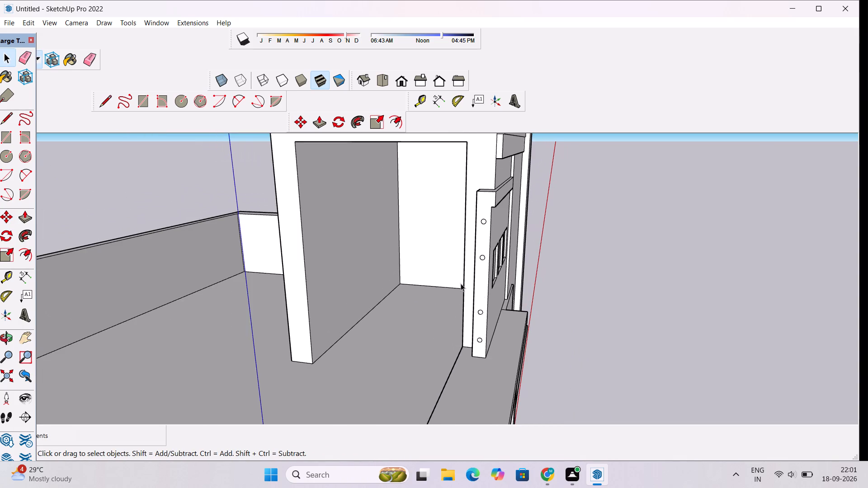
Move the second circle from the top on the panel's end face straight down, close above the third circle.
scroll(477, 267, "up", 10)
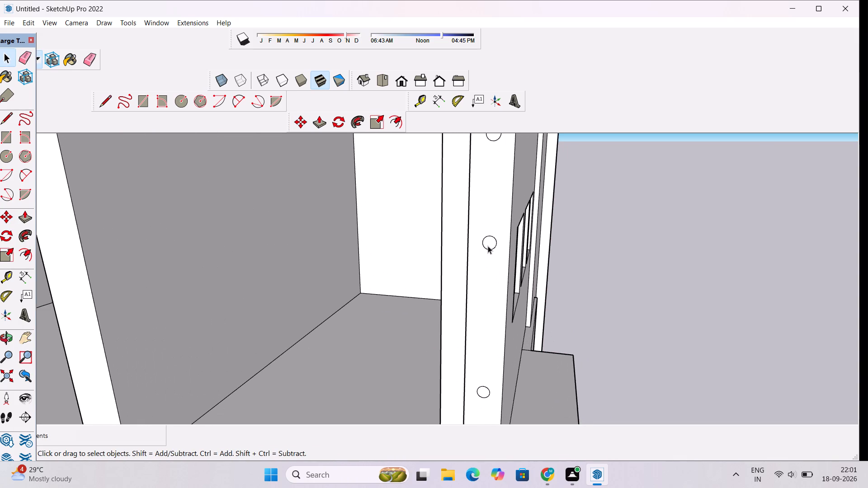
double_click(488, 244)
key("m")
scroll(486, 260, "up", 2)
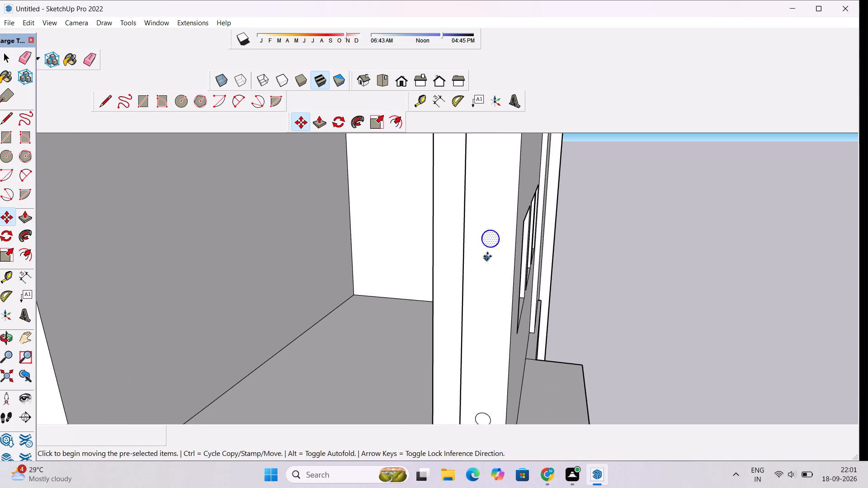
left_click(489, 250)
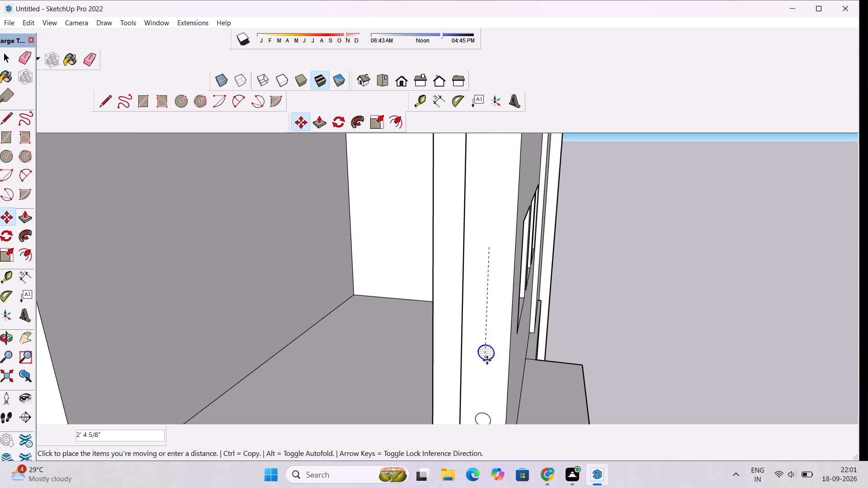
left_click(484, 370)
scroll(446, 285, "down", 10)
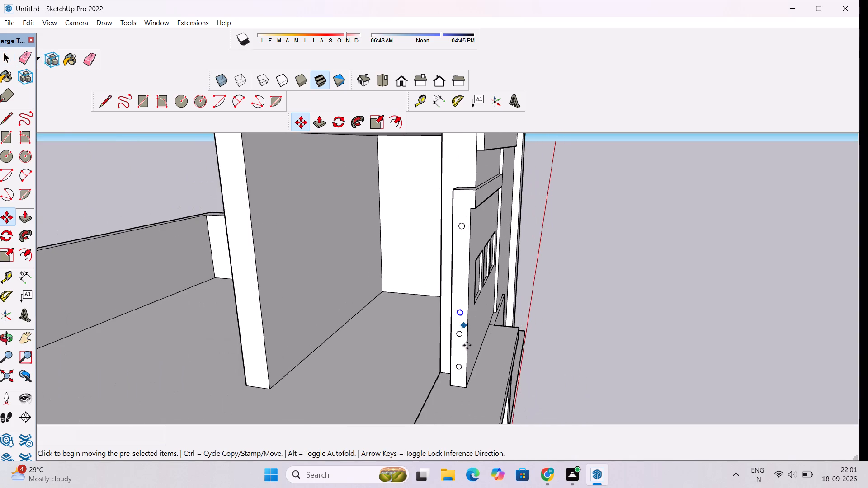
Move the third circle from the top on the panel's narrow end face straight down about 10 3/16", nearer the lowest circle.
scroll(467, 352, "up", 4)
key("space")
key("space")
scroll(454, 333, "up", 4)
left_click(456, 318)
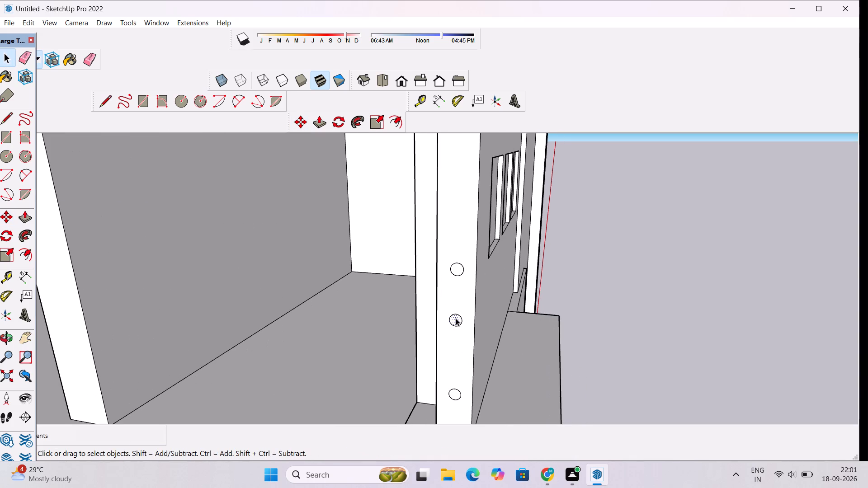
left_click(456, 318)
key("m")
scroll(455, 325, "up", 3)
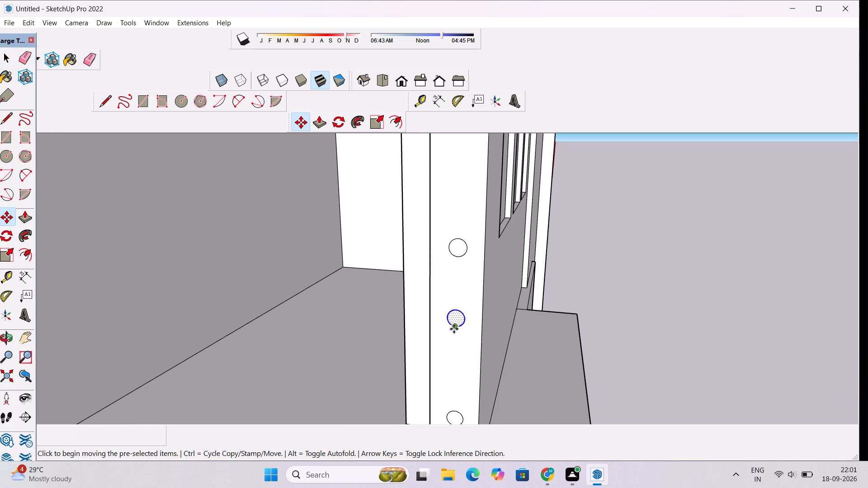
left_click(454, 327)
left_click(452, 367)
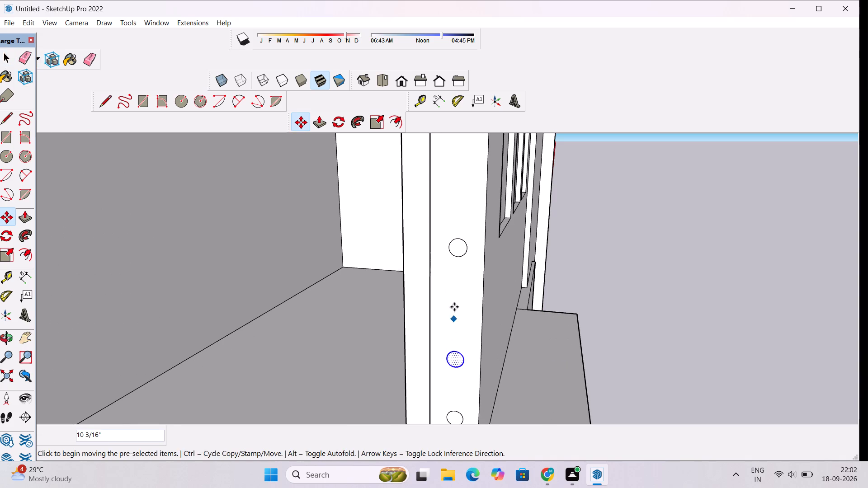
Move the second circle from the top on the panel's end face straight down, close above the third circle.
key("space")
double_click(461, 250)
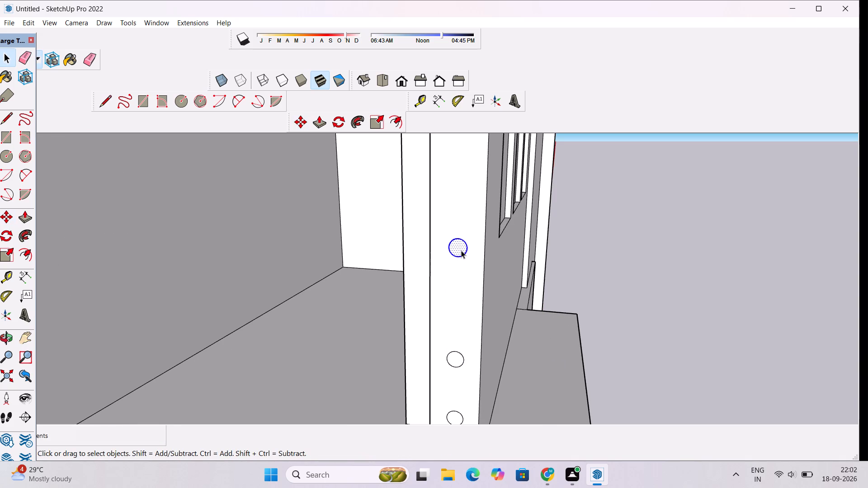
key("m")
left_click(455, 258)
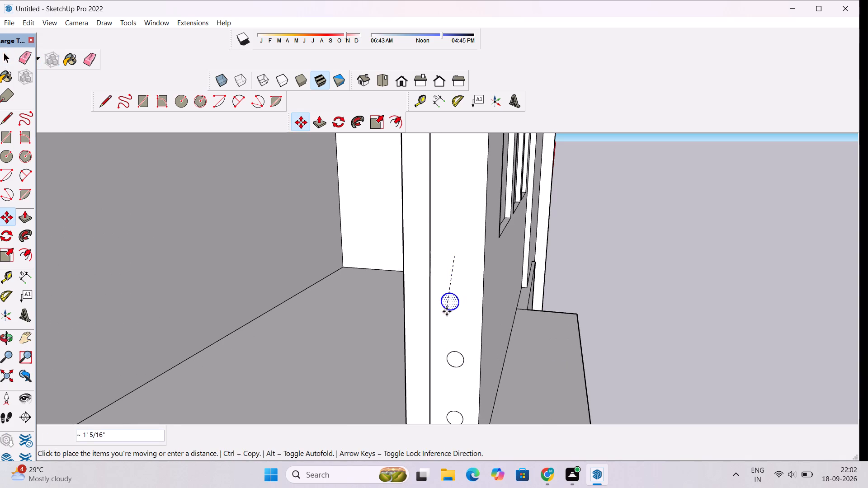
left_click(449, 324)
Move the third circle from the top on the panel's end face a further 2" straight down to even out the spacing.
scroll(435, 296, "down", 3)
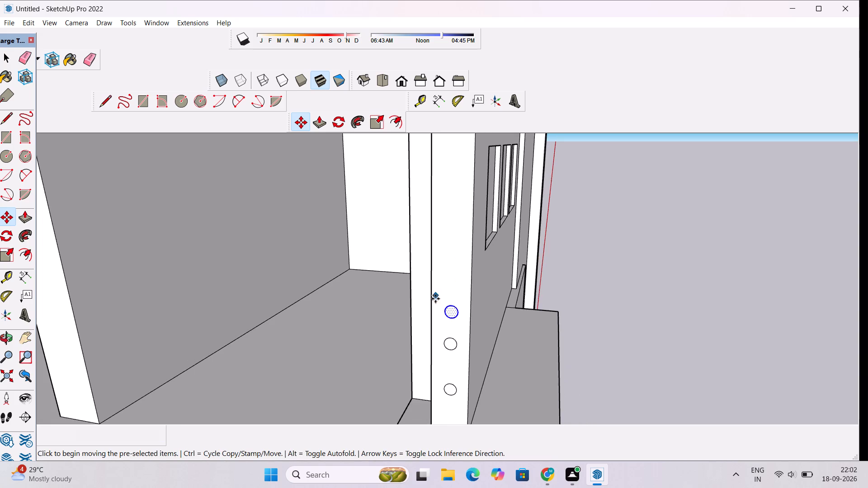
scroll(437, 331, "down", 6)
scroll(440, 372, "up", 5)
scroll(447, 334, "up", 5)
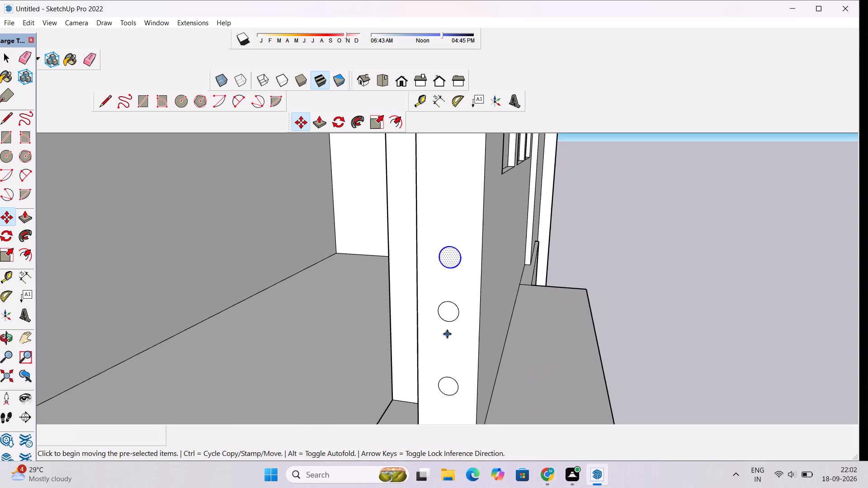
key("space")
double_click(450, 314)
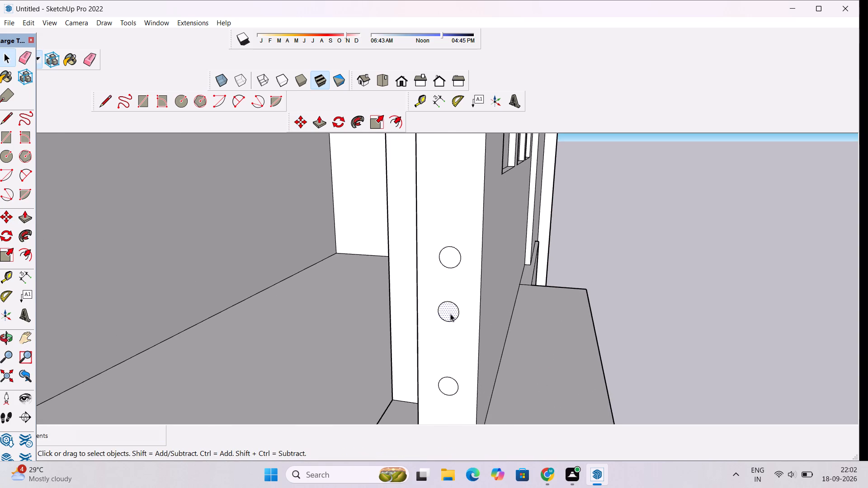
key("m")
scroll(447, 291, "down", 4)
scroll(446, 325, "up", 3)
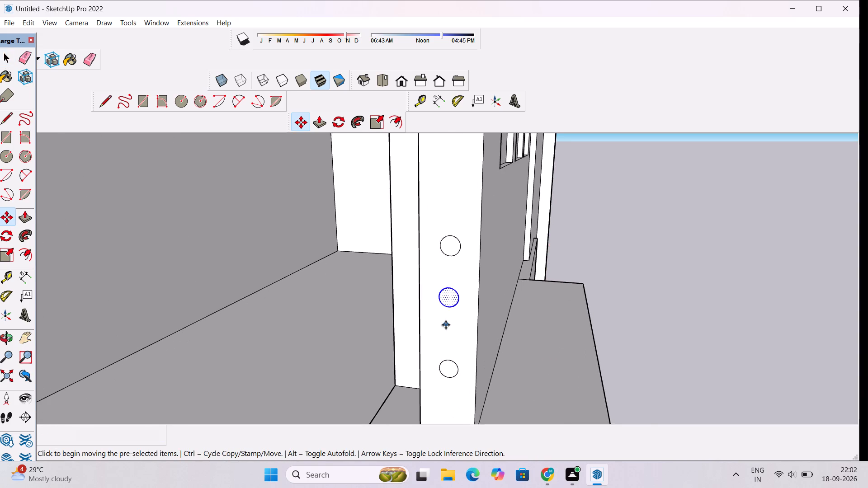
scroll(446, 325, "up", 3)
left_click(448, 300)
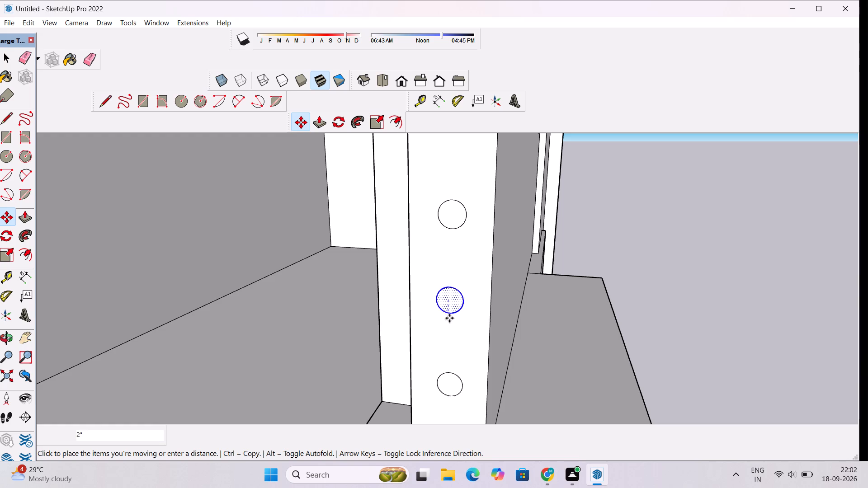
left_click(449, 318)
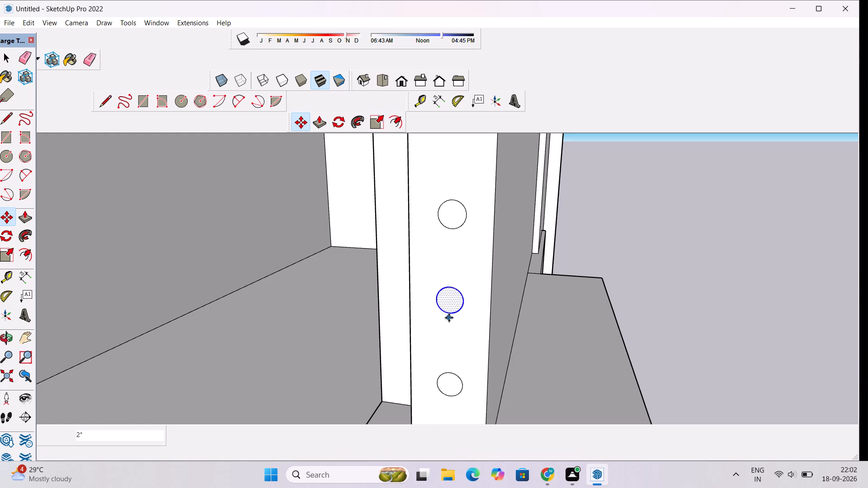
Move the top circle on the panel's end face straight down, close above the other three circles.
key("space")
type("o")
scroll(449, 318, "down", 5)
left_click_drag(486, 338, 442, 328)
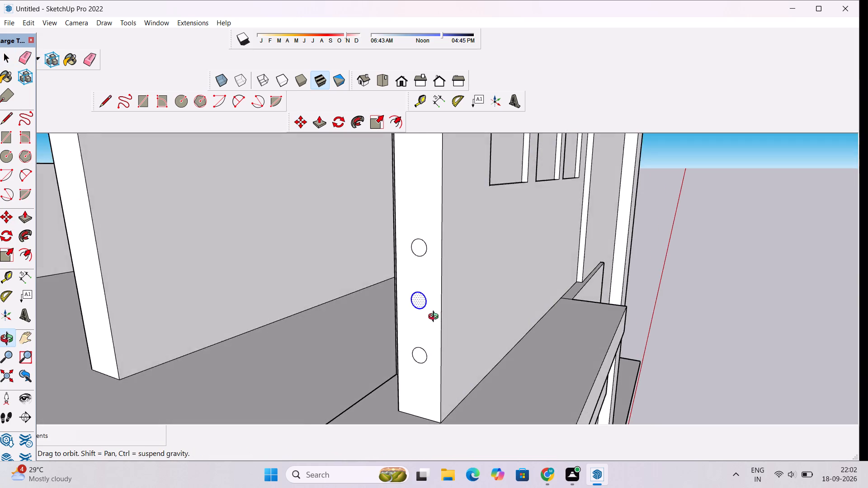
scroll(435, 318, "down", 5)
left_click_drag(435, 318, 443, 346, "shift")
scroll(445, 331, "down", 6)
left_click_drag(438, 286, 457, 337, "shift")
scroll(451, 271, "up", 4)
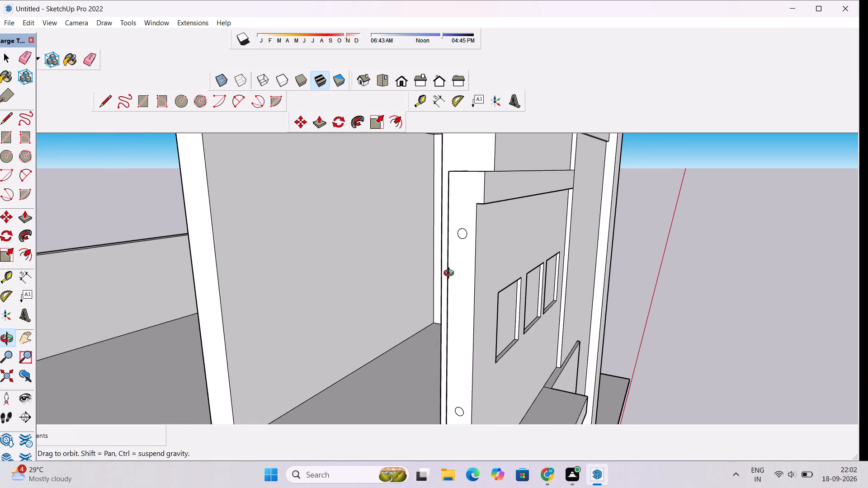
left_click_drag(457, 283, 468, 296)
scroll(475, 248, "up", 4)
left_click_drag(475, 249, 452, 235, "shift")
scroll(441, 239, "up", 4, "shift")
left_click_drag(440, 239, 436, 262, "shift")
scroll(436, 262, "up", 1)
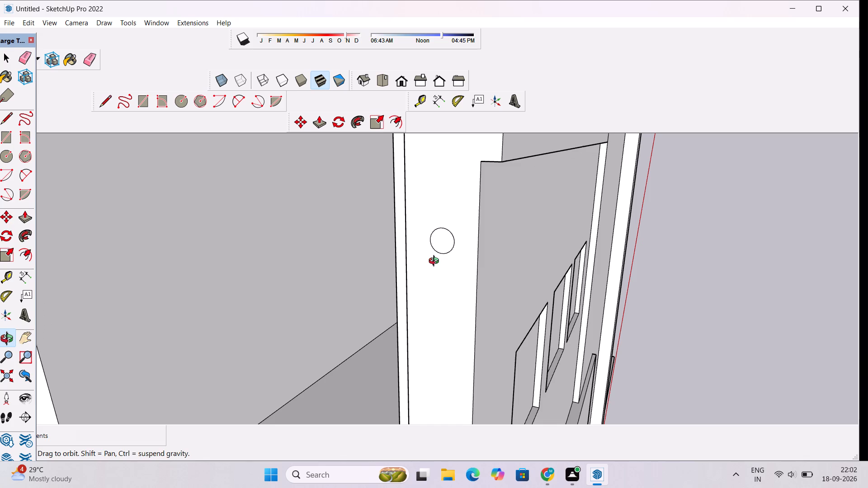
type("o")
key("space")
double_click(442, 244)
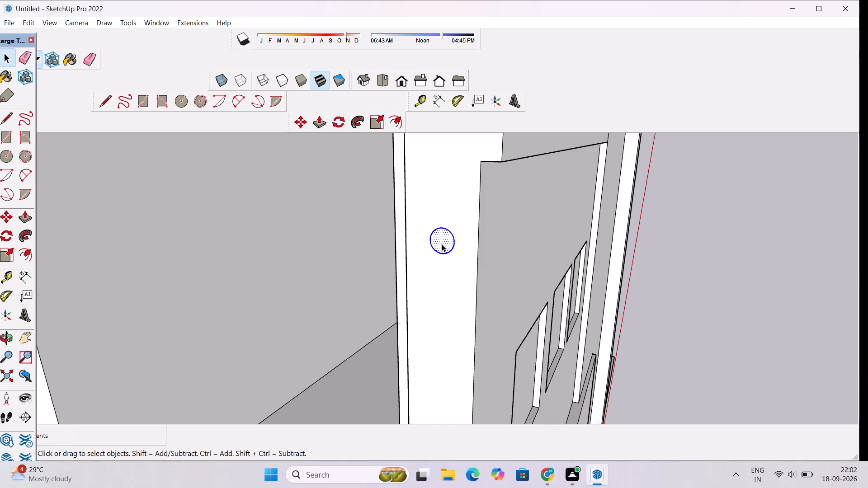
key("m")
scroll(442, 238, "down", 4)
left_click(441, 250)
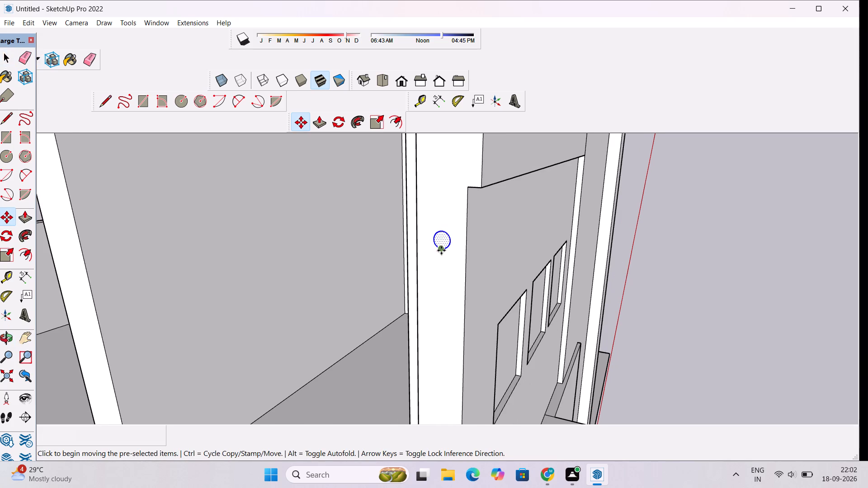
scroll(441, 250, "down", 3)
scroll(439, 301, "down", 13)
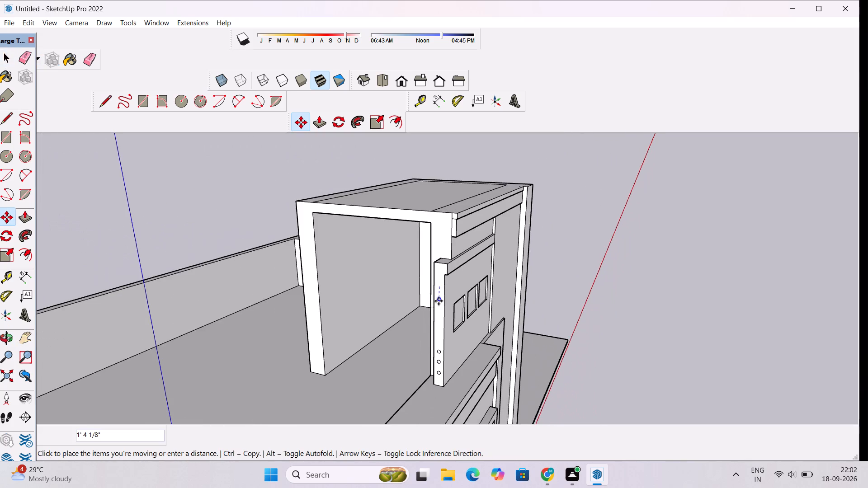
scroll(431, 348, "up", 10)
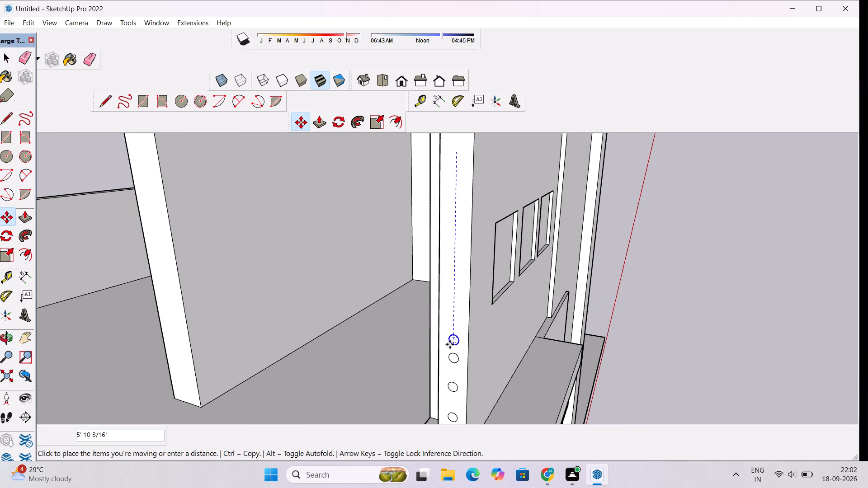
left_click(450, 338)
key("space")
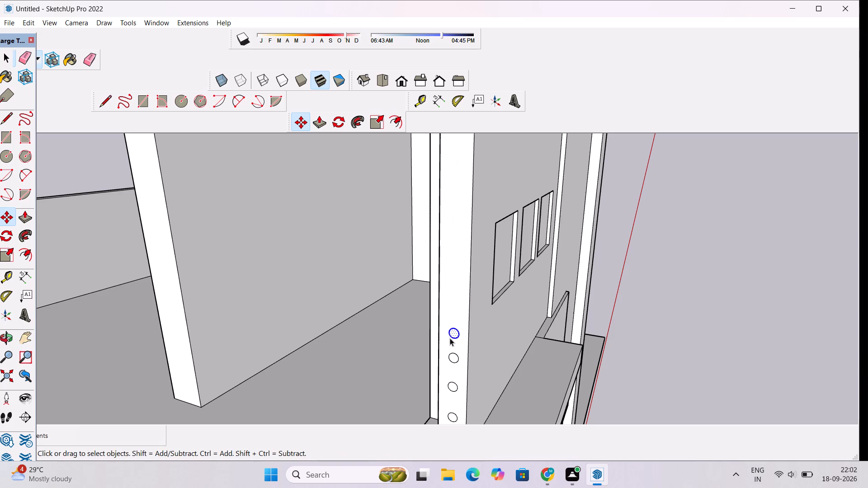
Examine the row of four circles and the opposite terrace parapet from several angles.
key("o")
scroll(519, 333, "down", 5)
left_click_drag(531, 342, 452, 335)
scroll(442, 326, "down", 5)
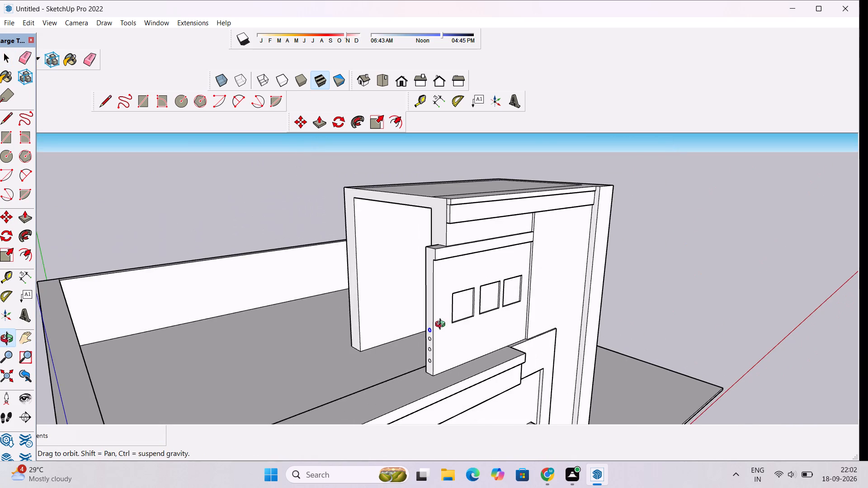
left_click_drag(423, 336, 481, 253, "shift")
left_click_drag(503, 313, 324, 352)
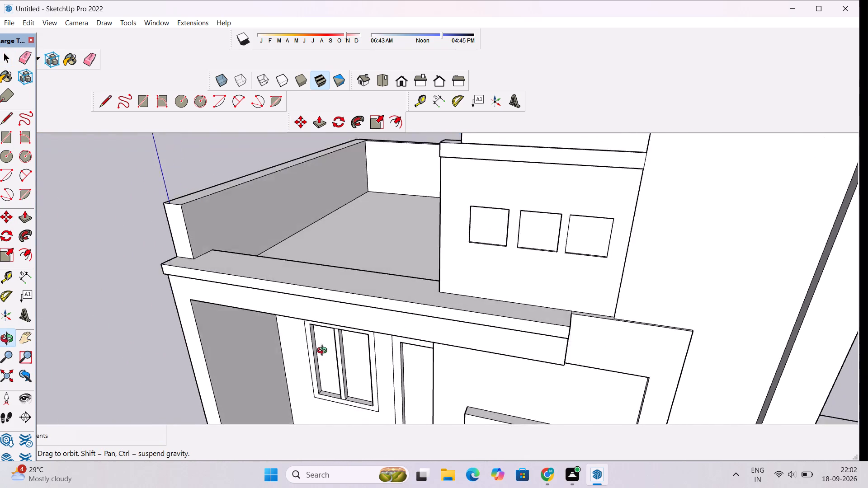
left_click_drag(324, 352, 489, 335)
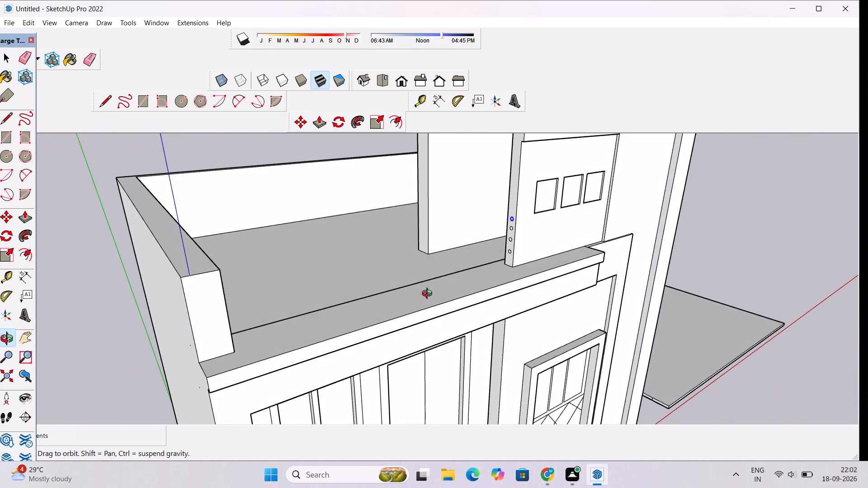
left_click_drag(428, 329, 292, 325)
left_click_drag(235, 283, 293, 295)
scroll(293, 295, "up", 2)
left_click_drag(259, 289, 283, 293)
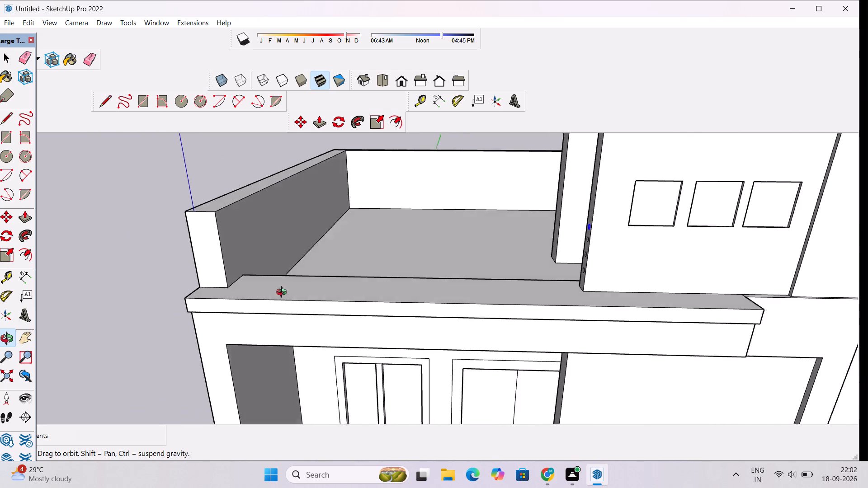
left_click_drag(283, 293, 395, 292)
scroll(395, 292, "down", 3)
left_click_drag(350, 292, 458, 294)
scroll(475, 261, "up", 3)
left_click_drag(494, 257, 393, 279)
scroll(409, 272, "up", 4, "shift")
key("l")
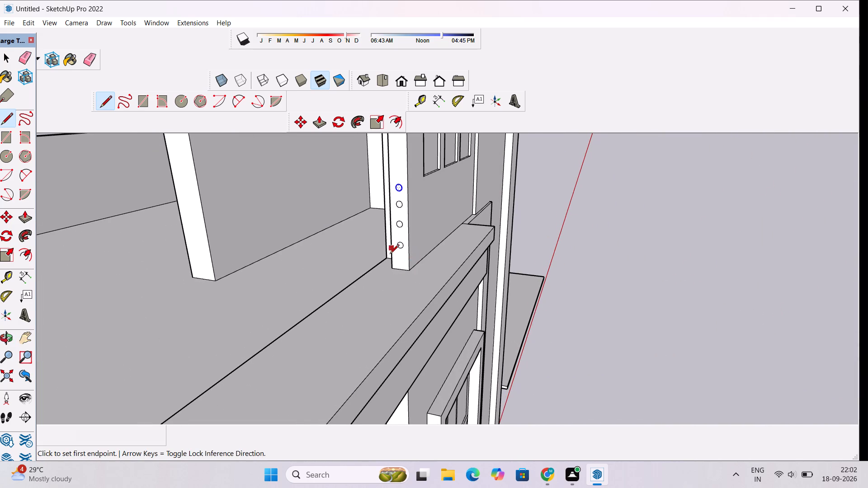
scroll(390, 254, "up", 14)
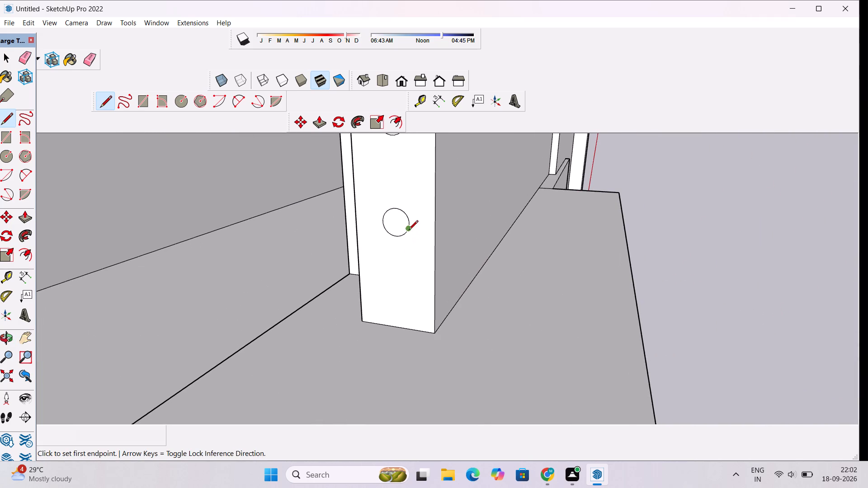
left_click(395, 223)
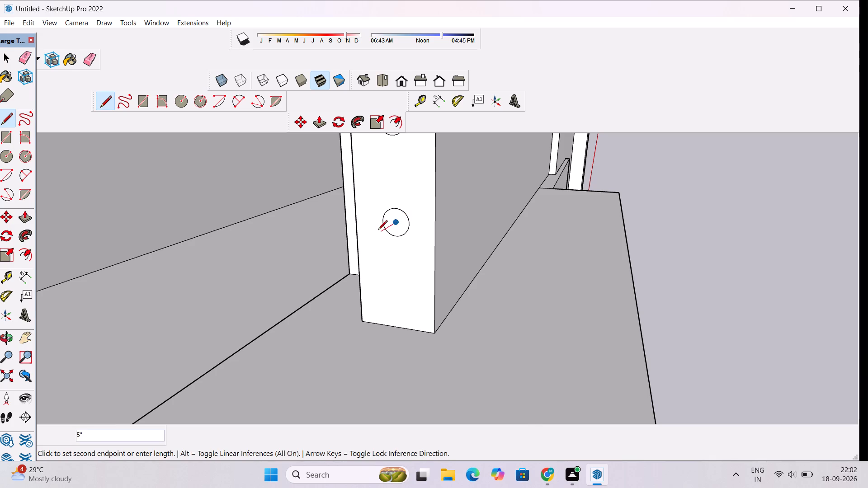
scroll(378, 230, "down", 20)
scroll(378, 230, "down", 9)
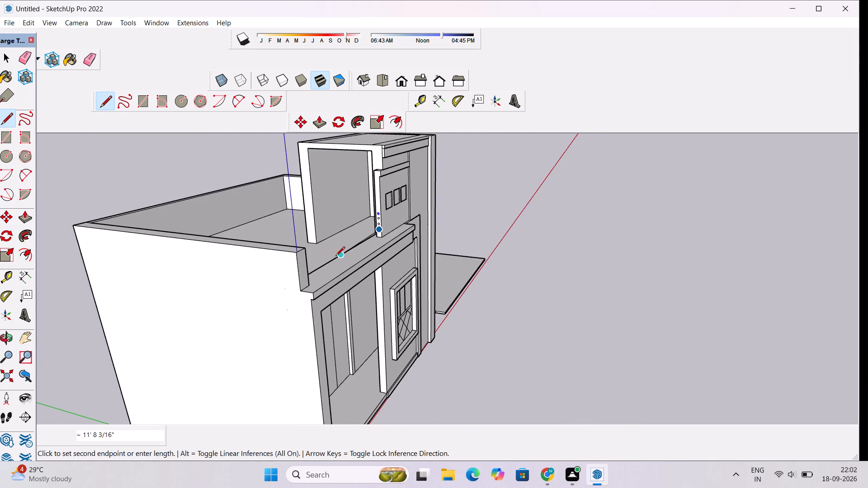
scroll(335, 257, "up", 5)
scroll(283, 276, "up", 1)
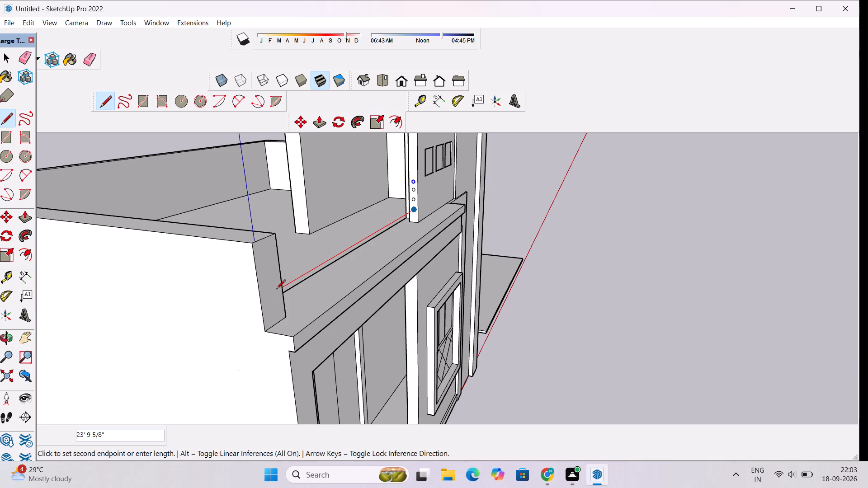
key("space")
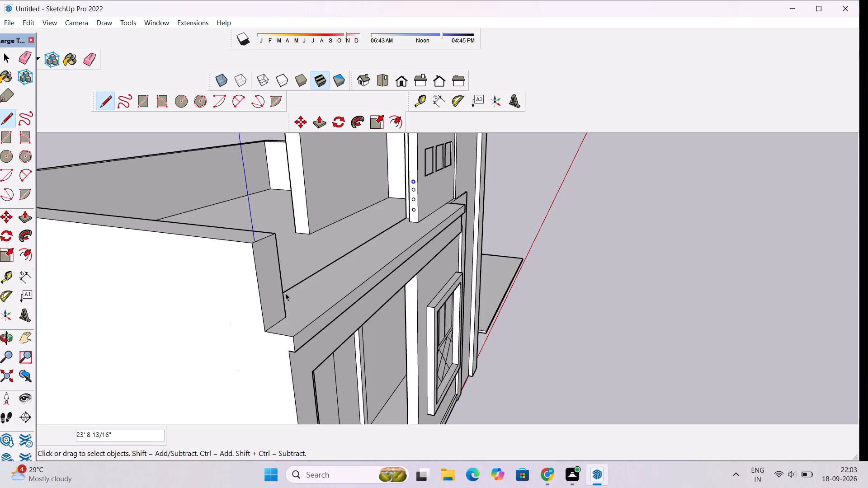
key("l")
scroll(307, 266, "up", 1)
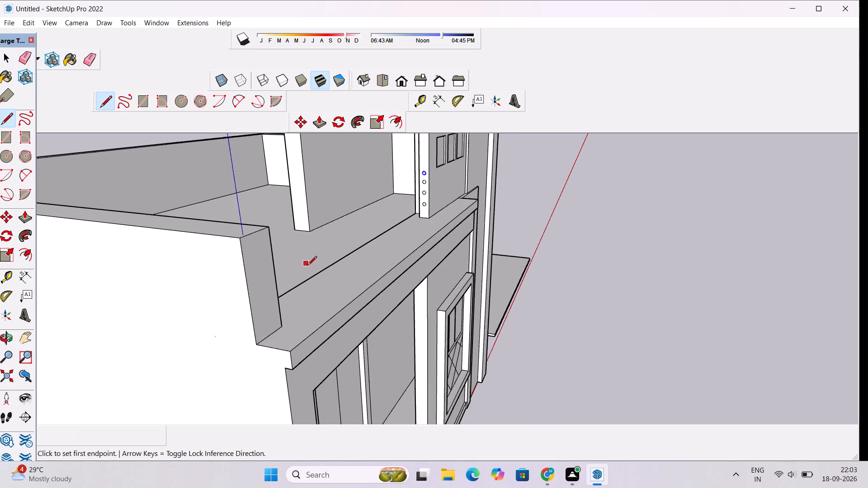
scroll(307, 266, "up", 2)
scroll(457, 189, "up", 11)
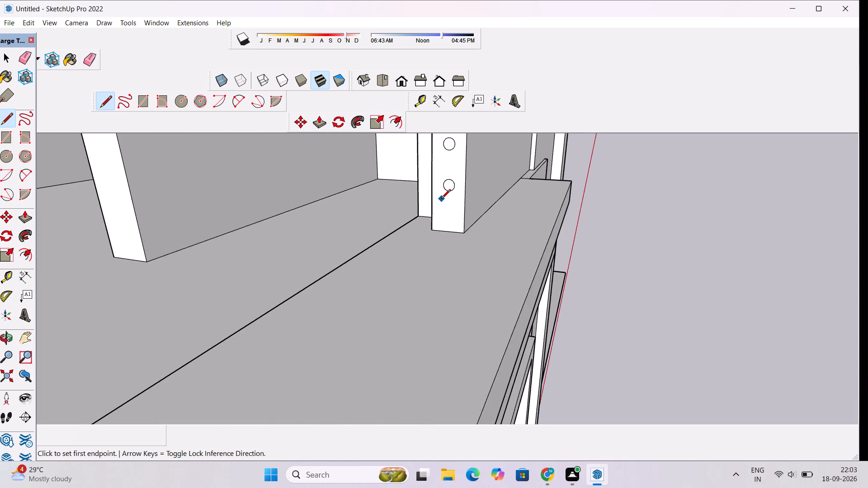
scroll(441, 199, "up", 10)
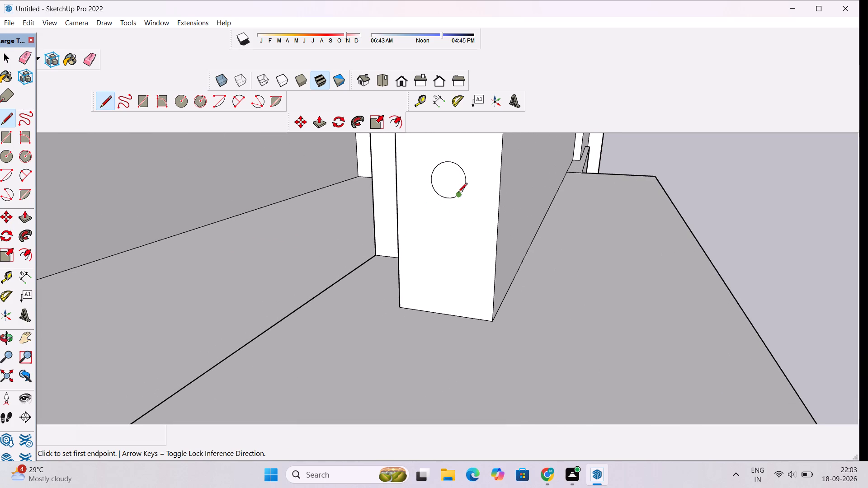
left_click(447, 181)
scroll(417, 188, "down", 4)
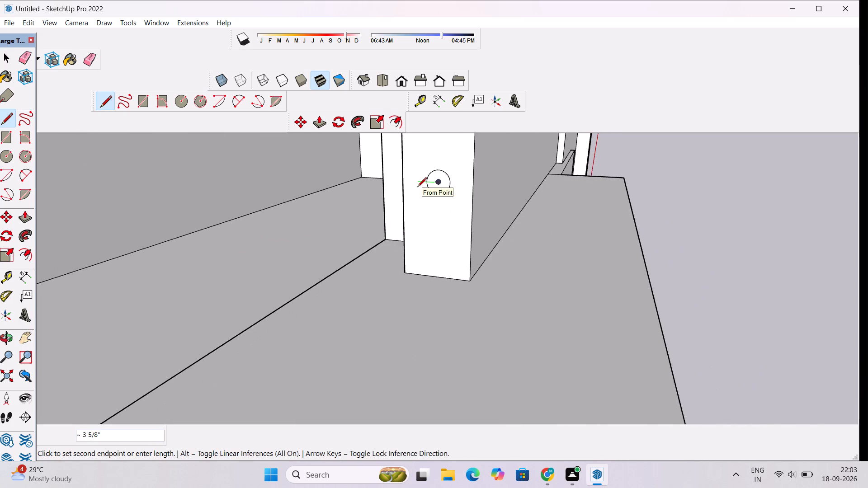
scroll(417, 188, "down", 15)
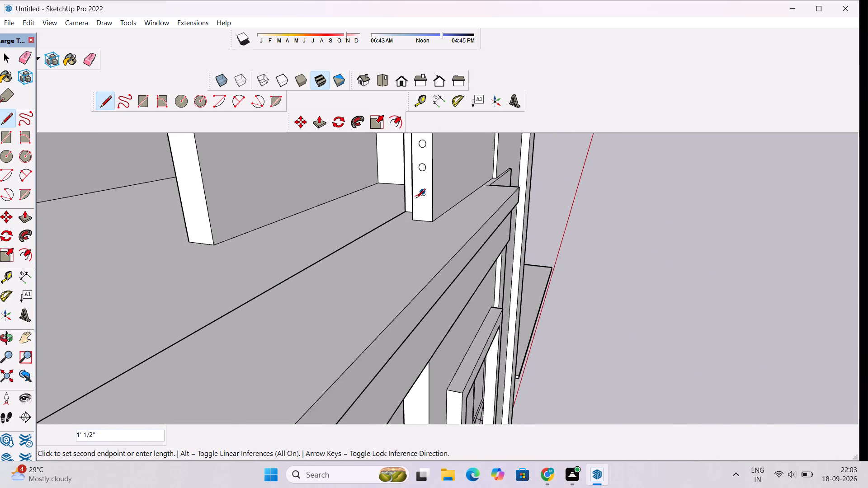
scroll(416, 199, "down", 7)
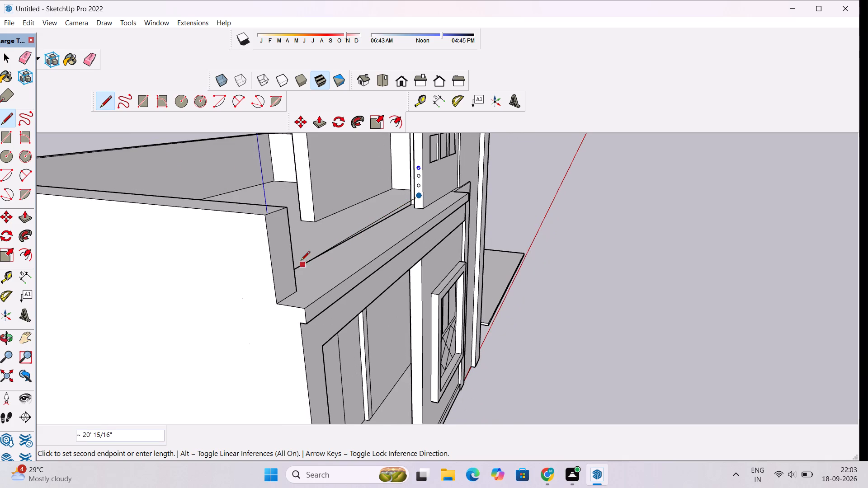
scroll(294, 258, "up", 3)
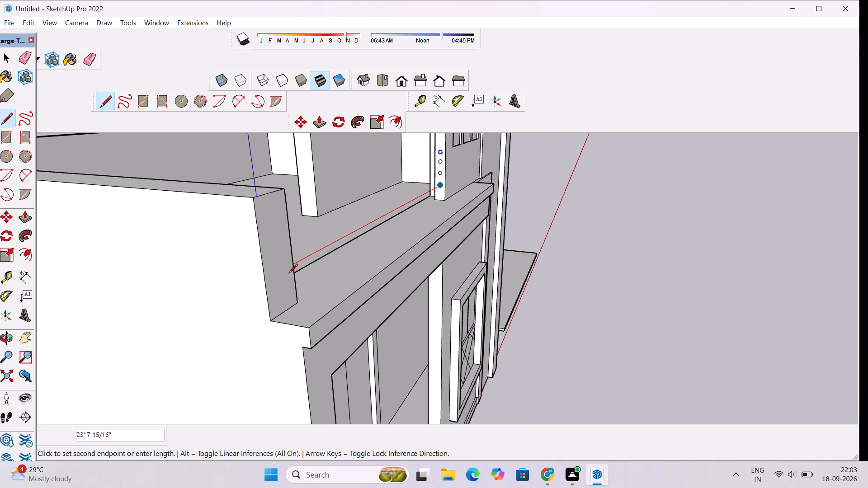
Examine the terrace, its parapet and the row of four circles from several angles, and clear the selection.
key("o")
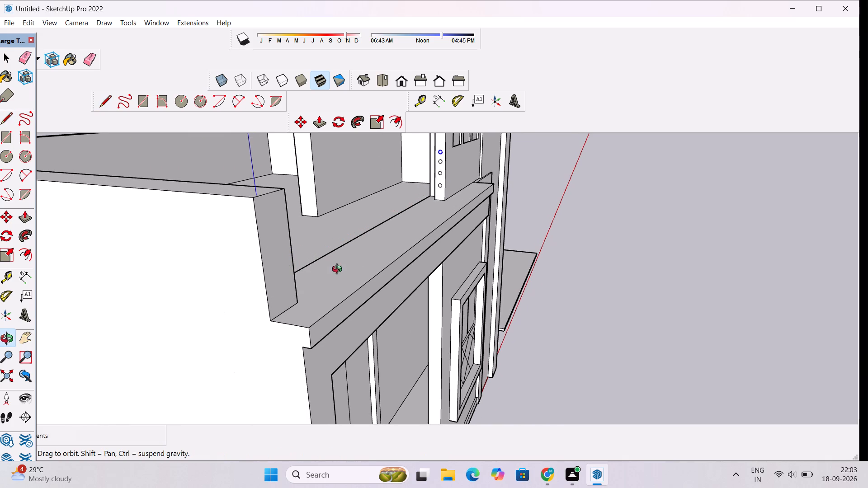
left_click_drag(339, 272, 291, 279)
scroll(292, 274, "down", 5)
left_click_drag(292, 274, 389, 267, "shift")
left_click_drag(401, 286, 356, 277)
scroll(345, 262, "down", 2)
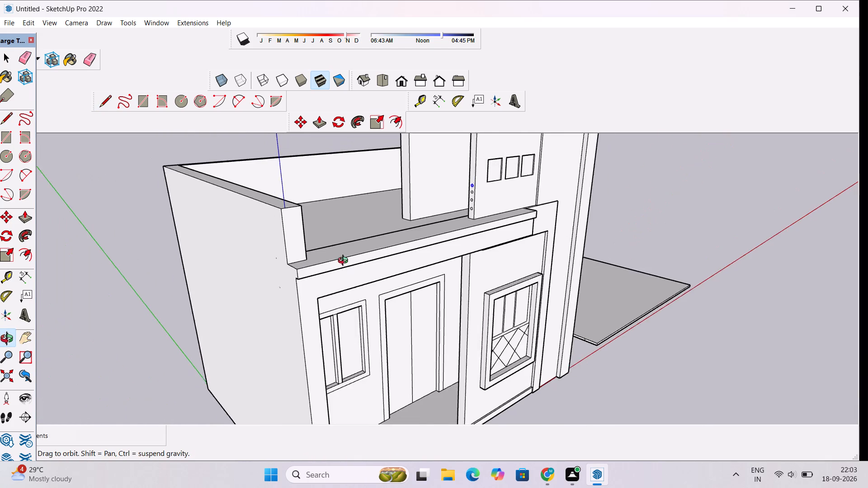
scroll(345, 262, "down", 2)
left_click_drag(345, 261, 393, 272, "shift")
scroll(395, 273, "down", 3)
left_click_drag(435, 295, 385, 277)
scroll(372, 244, "up", 4)
left_click_drag(374, 245, 439, 279)
scroll(471, 234, "up", 5)
left_click_drag(477, 234, 470, 229, "shift")
scroll(469, 226, "down", 5)
left_click_drag(459, 268, 476, 231)
scroll(479, 226, "up", 2)
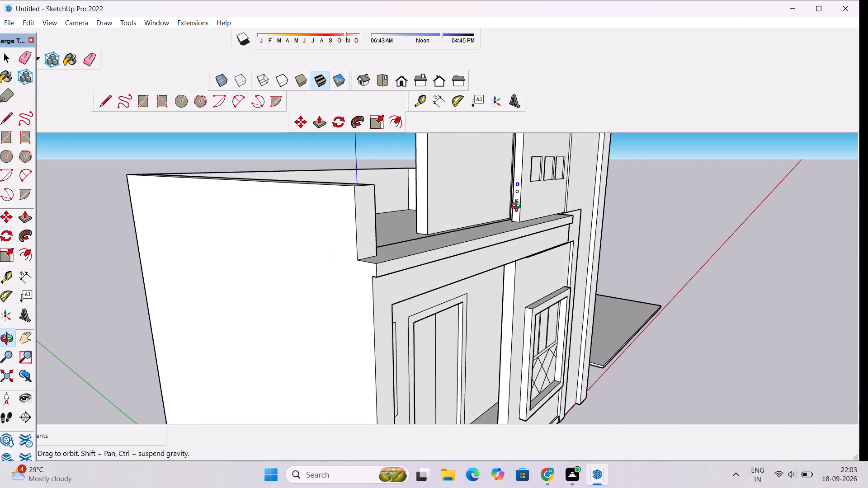
left_click_drag(519, 207, 503, 242, "shift")
left_click_drag(506, 256, 511, 263)
scroll(511, 263, "up", 1)
left_click_drag(511, 263, 509, 247, "shift")
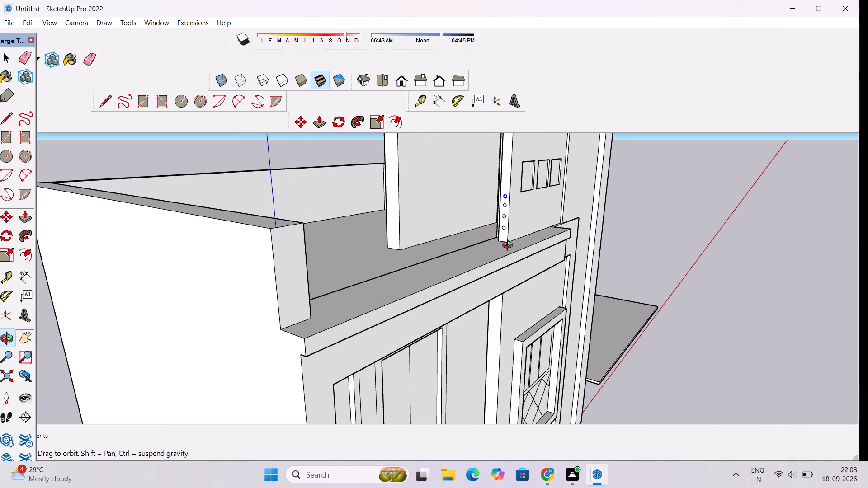
left_click_drag(511, 245, 513, 253, "shift")
scroll(514, 254, "up", 1)
left_click_drag(514, 254, 521, 257, "shift")
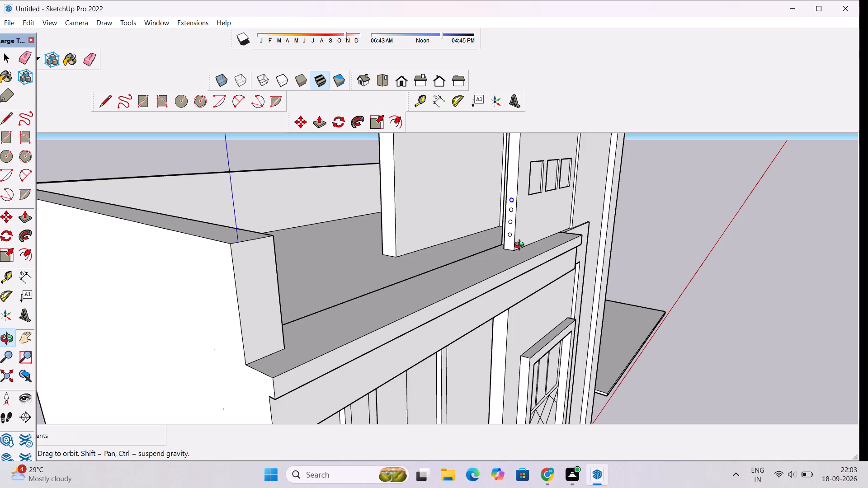
left_click_drag(525, 258, 489, 261)
left_click_drag(487, 259, 525, 272, "shift")
scroll(526, 271, "up", 3)
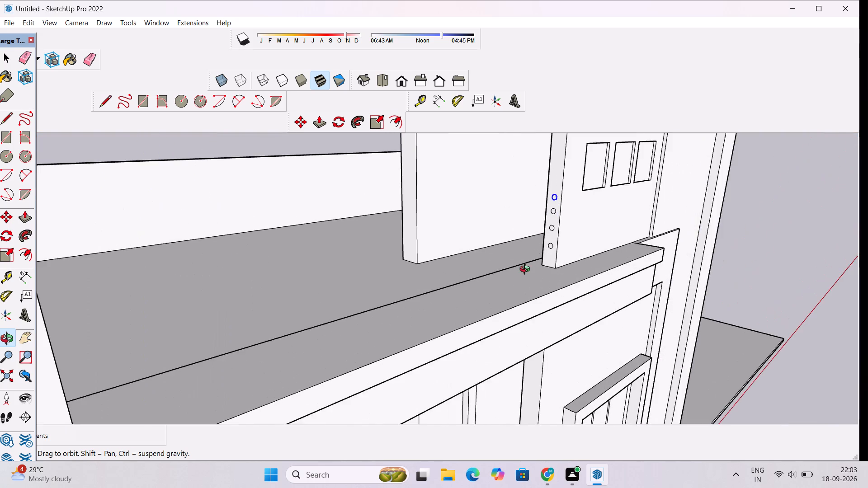
left_click_drag(544, 273, 570, 275)
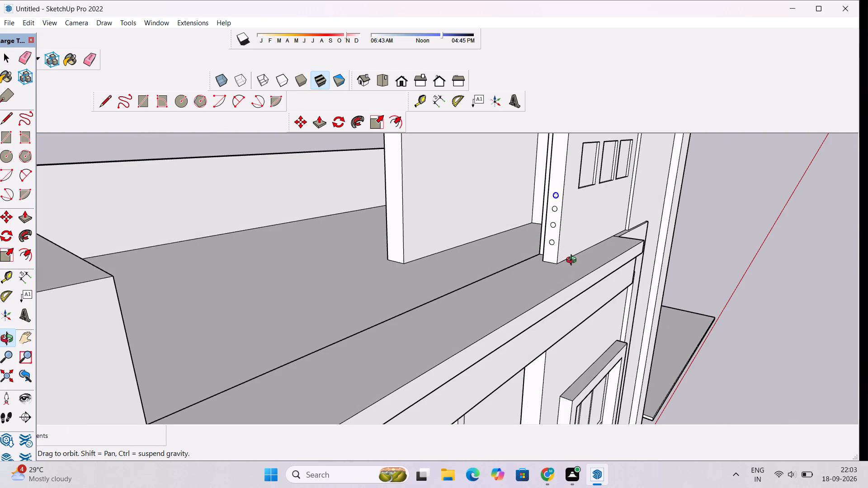
left_click_drag(573, 261, 590, 277, "shift")
scroll(582, 264, "up", 3)
left_click_drag(573, 265, 580, 241, "shift")
key("space")
left_click(732, 211)
Draw a line about 24' 6" long parallel to the red axis from the bottom circle's centre across the terrace to the opposite parapet.
scroll(595, 216, "up", 1)
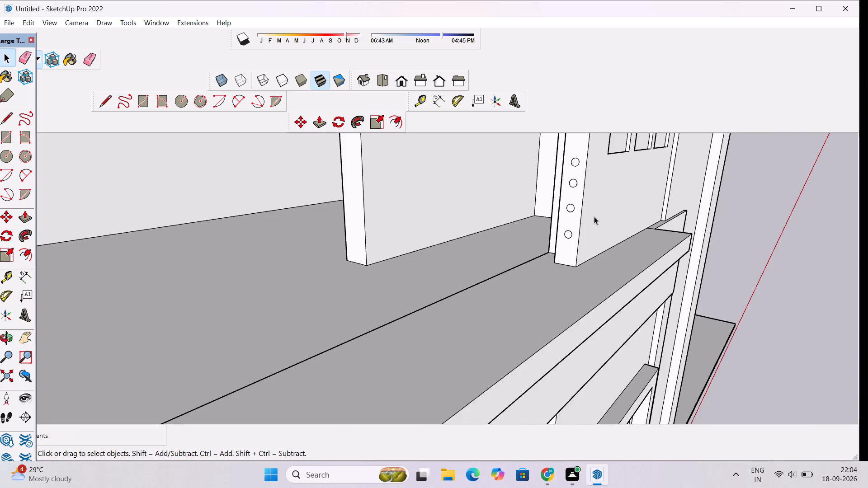
scroll(594, 216, "up", 1)
scroll(544, 244, "up", 6)
key("l")
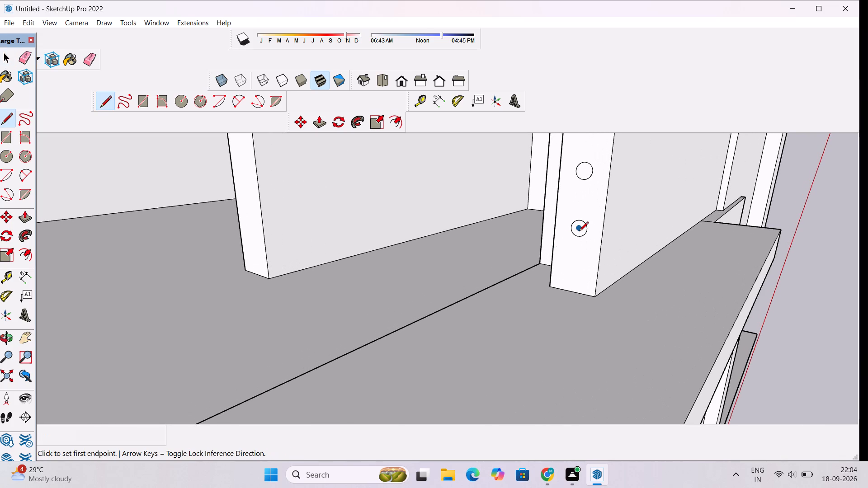
left_click(579, 228)
scroll(549, 235, "down", 12)
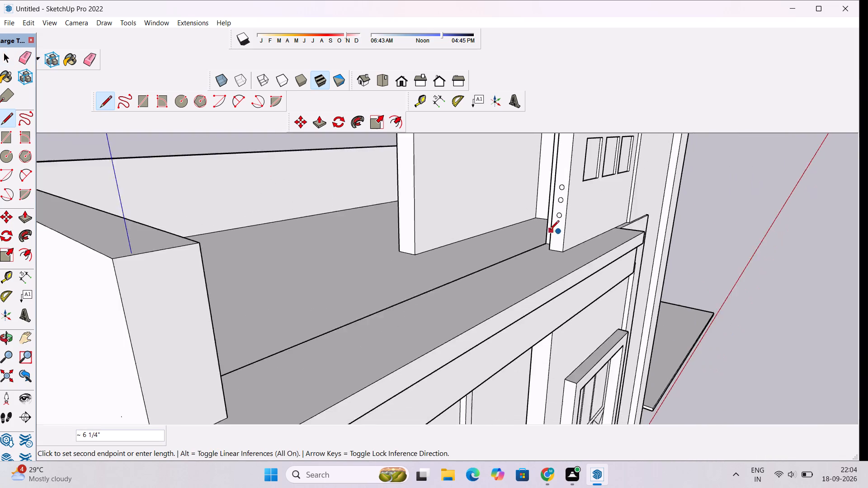
scroll(550, 230, "down", 8)
scroll(512, 258, "up", 3)
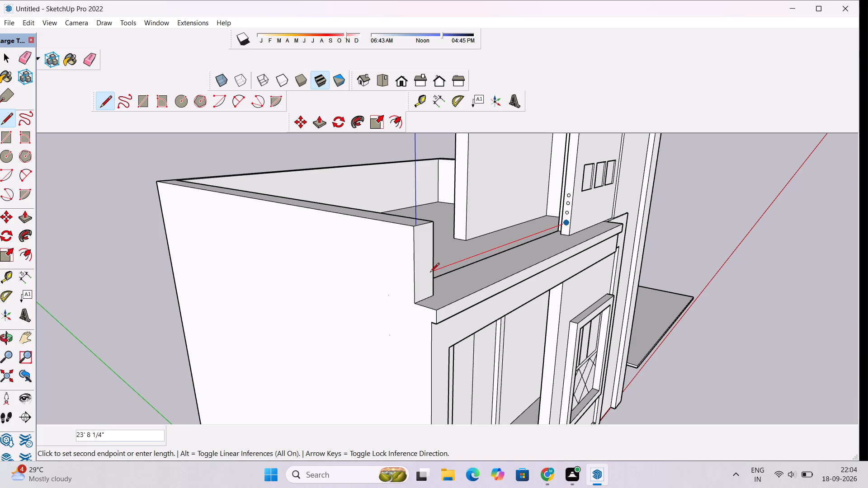
scroll(430, 276, "up", 7)
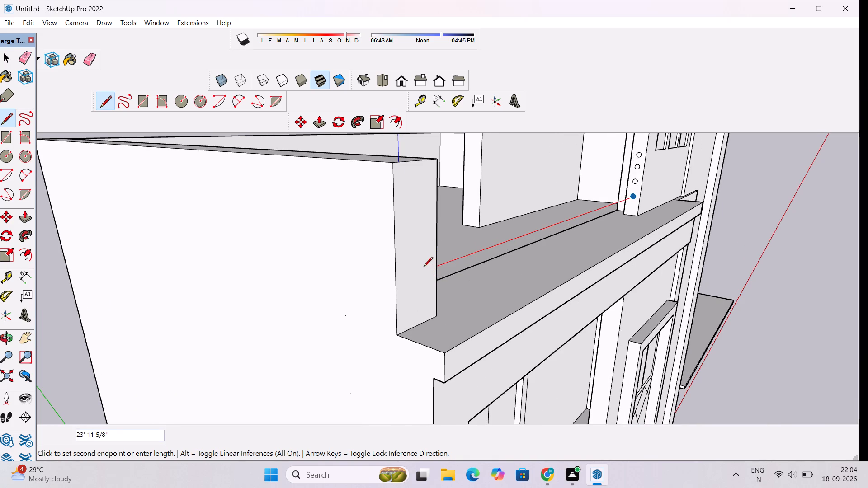
scroll(424, 267, "down", 3)
scroll(425, 276, "up", 6)
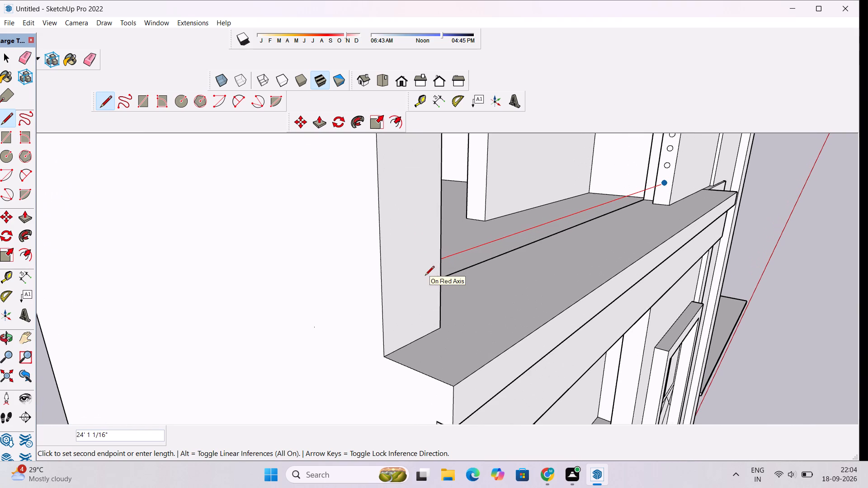
key("o")
left_click_drag(437, 281, 345, 279)
scroll(345, 279, "down", 5)
left_click_drag(442, 286, 387, 311)
scroll(387, 311, "down", 4)
left_click_drag(413, 291, 369, 277, "shift")
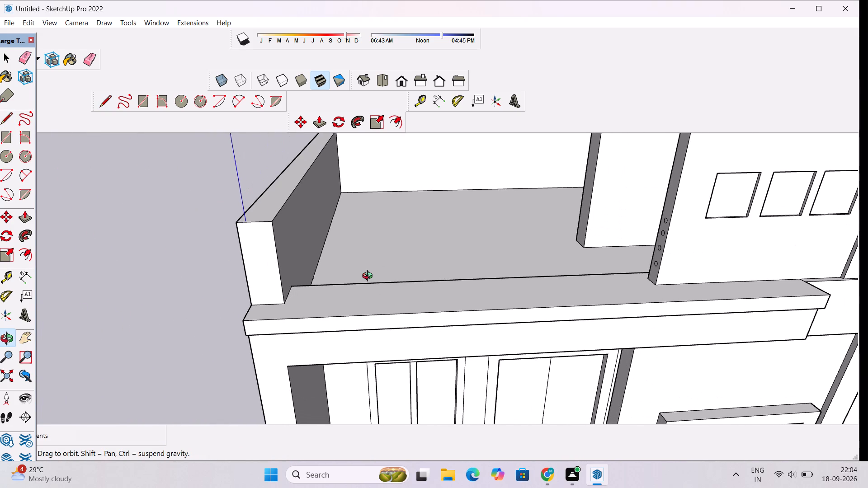
left_click_drag(376, 286, 394, 299)
left_click_drag(406, 300, 365, 288, "shift")
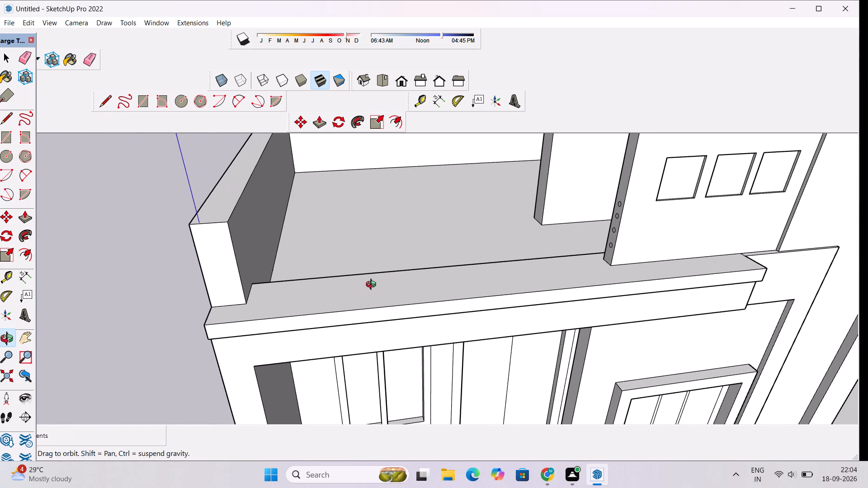
scroll(373, 286, "up", 1)
key("l")
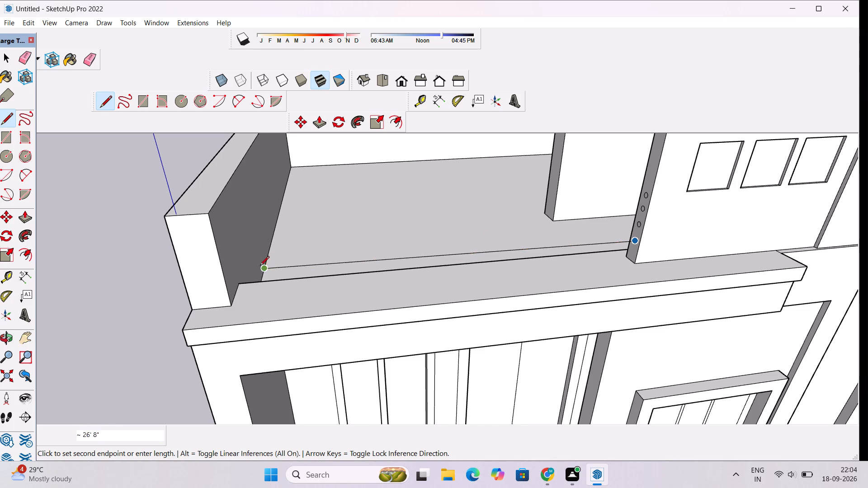
left_click(231, 278)
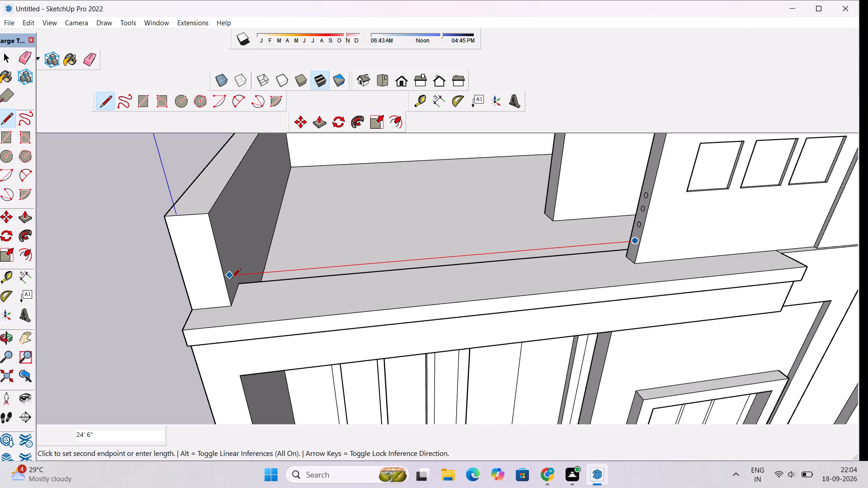
key("space")
Draw a line about 24' 6" long parallel to the red axis from the centre of the second-lowest circle to the opposite parapet.
key("l")
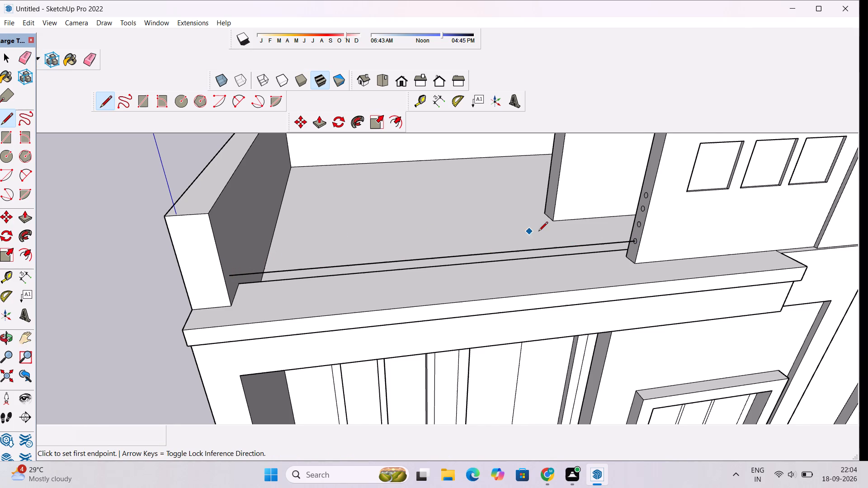
scroll(606, 224, "up", 1)
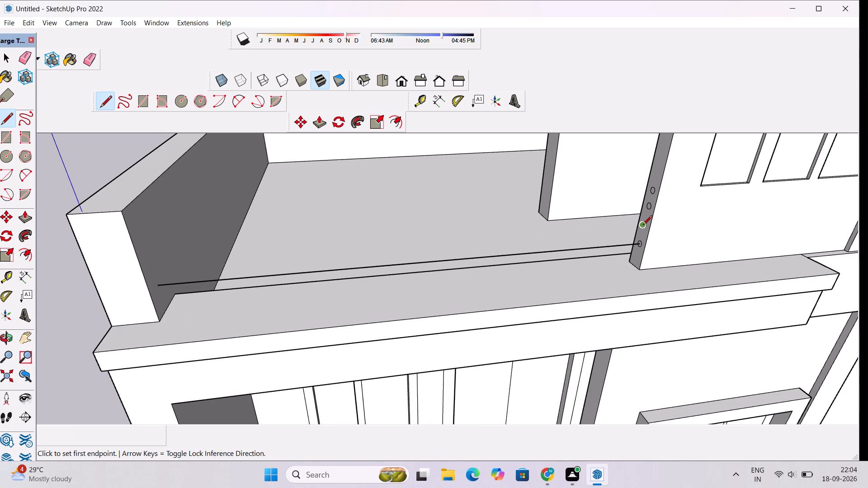
scroll(647, 202, "up", 11)
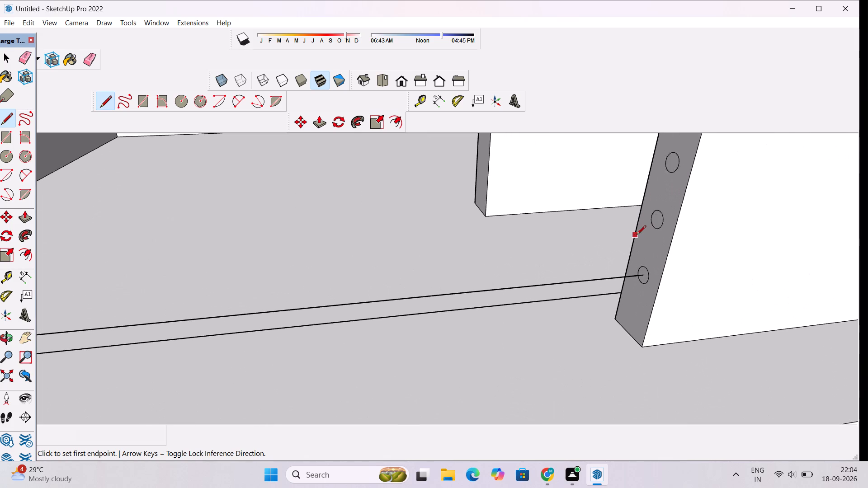
scroll(637, 235, "up", 2)
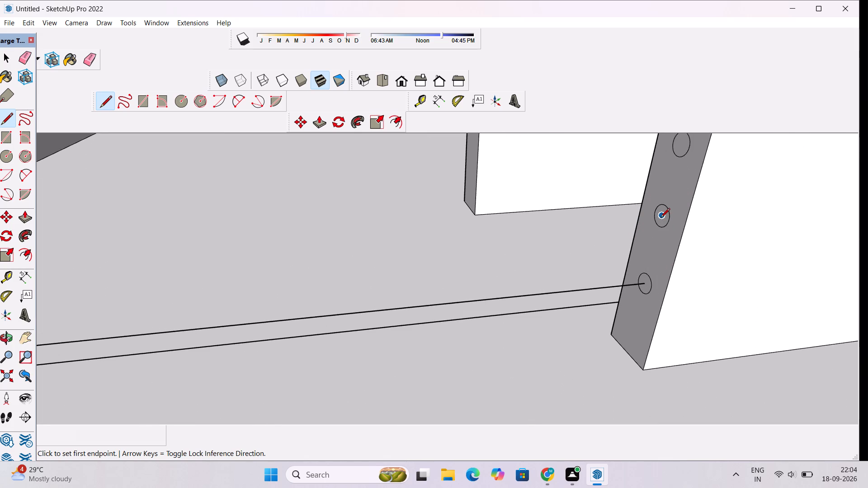
left_click(660, 218)
scroll(616, 217, "down", 13)
scroll(589, 222, "up", 3)
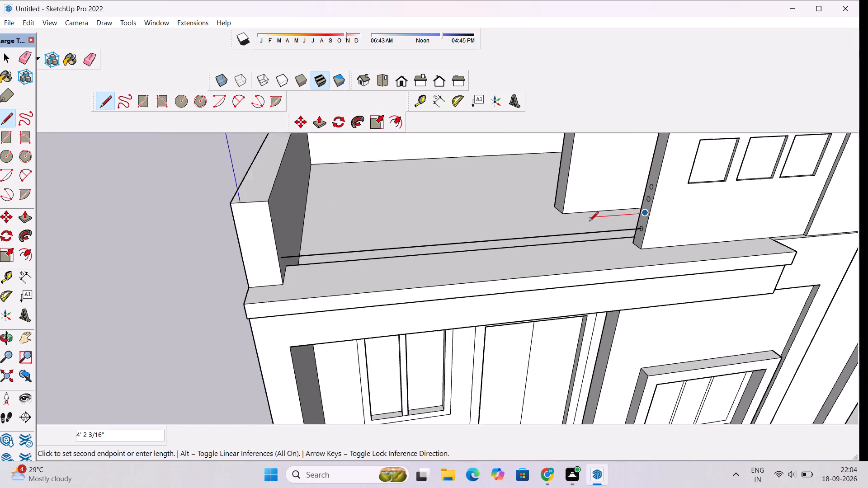
scroll(589, 222, "up", 5)
scroll(497, 233, "down", 3)
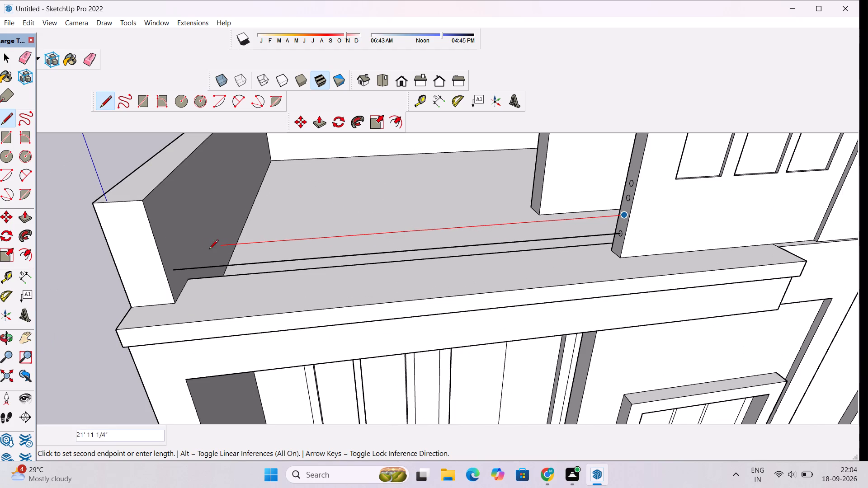
left_click(169, 248)
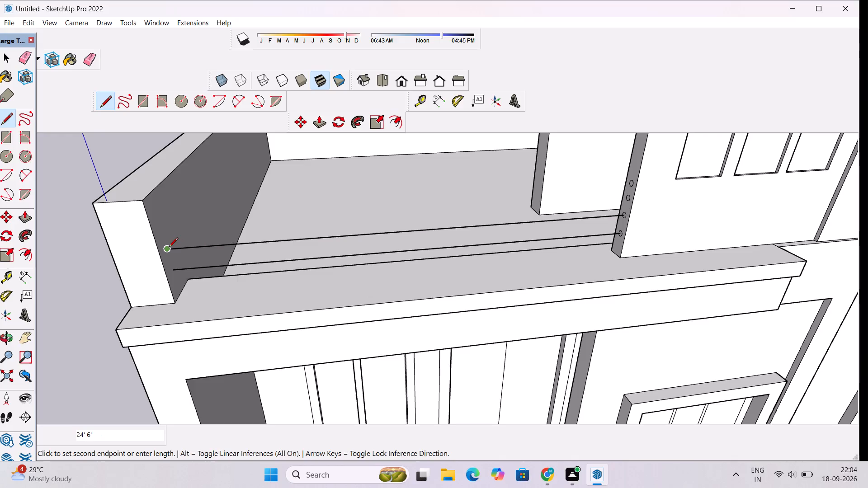
key("space")
Draw a line about 24' 6" long parallel to the red axis from the centre of the second-highest circle to the opposite parapet.
type("l")
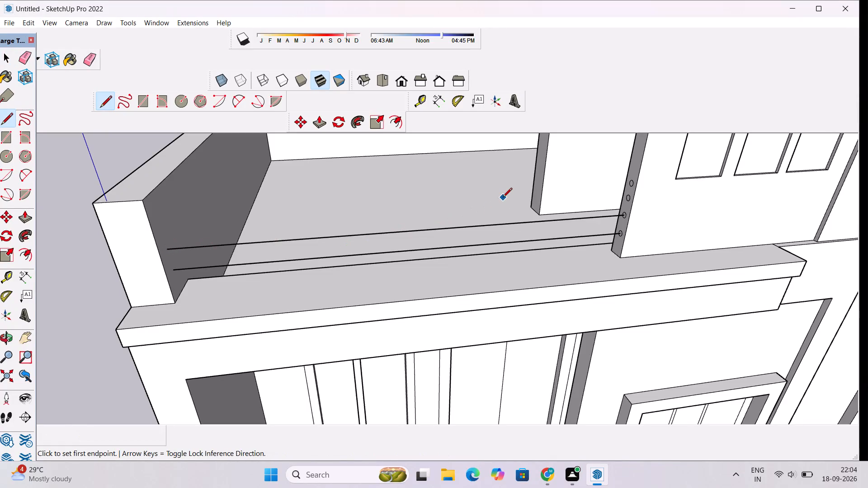
scroll(497, 250, "down", 2)
scroll(599, 166, "up", 4)
scroll(600, 216, "up", 2)
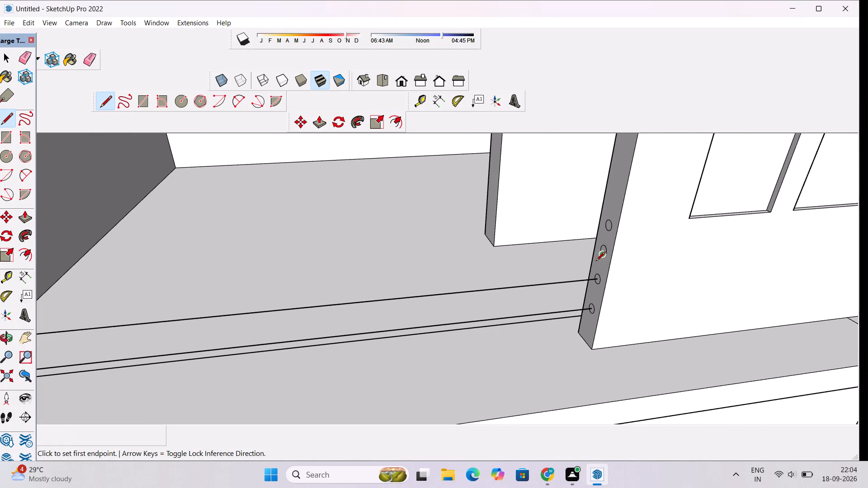
scroll(592, 267, "up", 8)
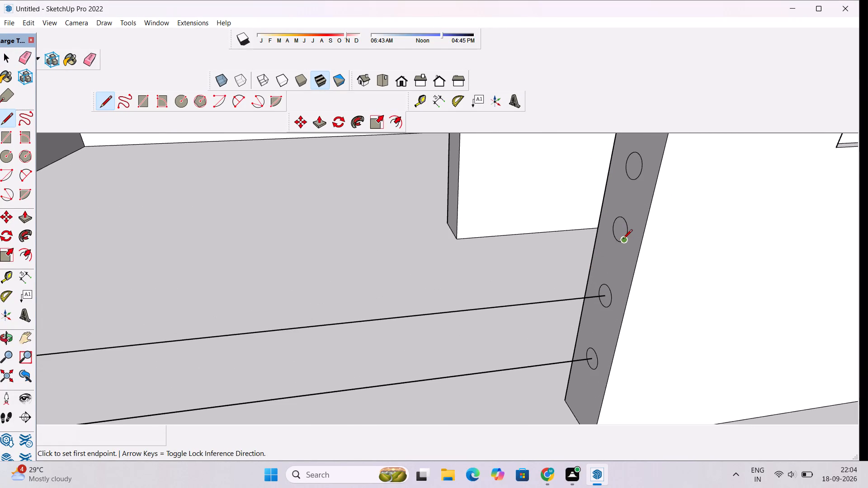
scroll(617, 229, "up", 2)
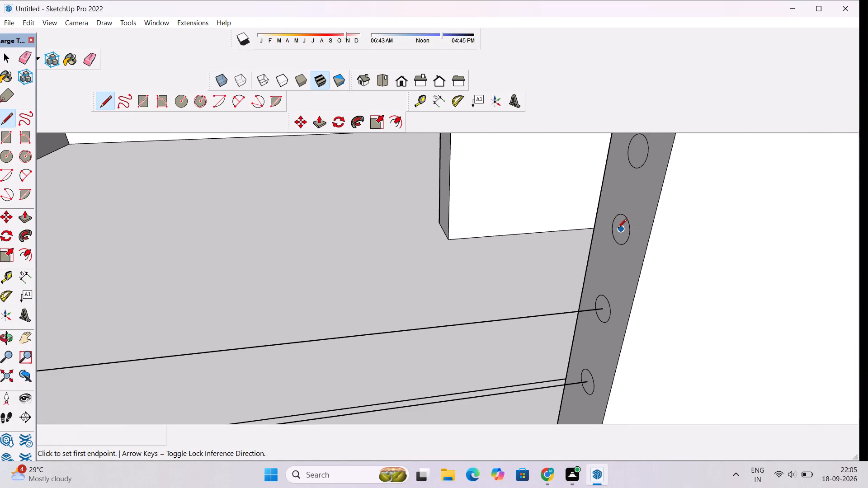
left_click(619, 230)
scroll(537, 213, "down", 2)
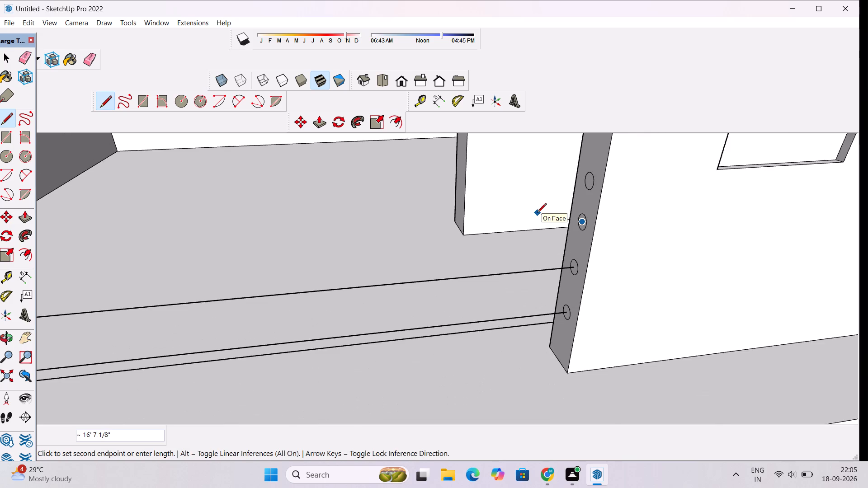
scroll(537, 213, "down", 10)
scroll(443, 226, "up", 4)
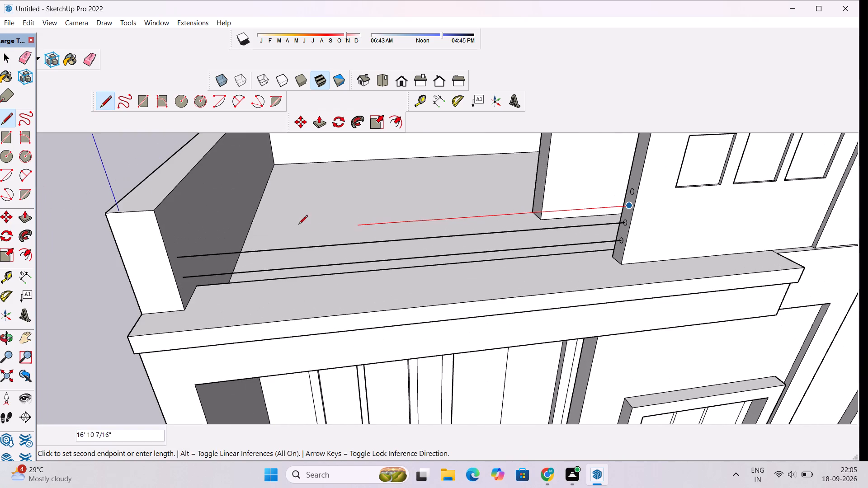
scroll(180, 240, "up", 4)
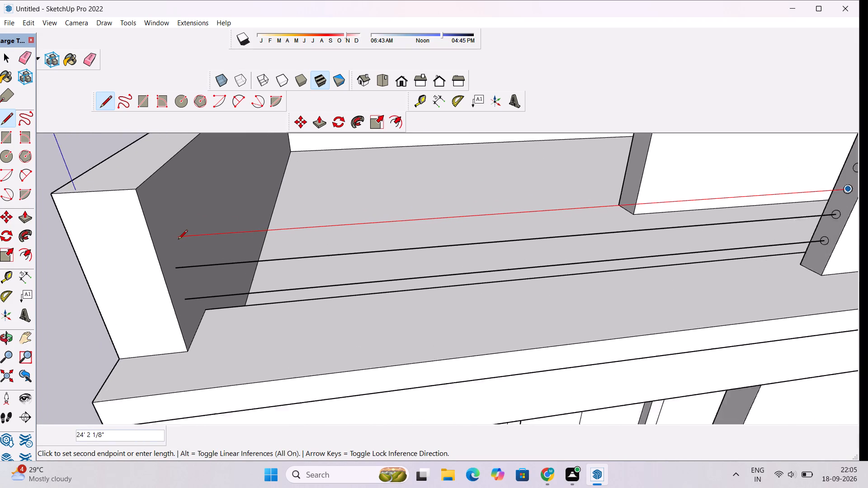
scroll(178, 240, "up", 2)
left_click(165, 236)
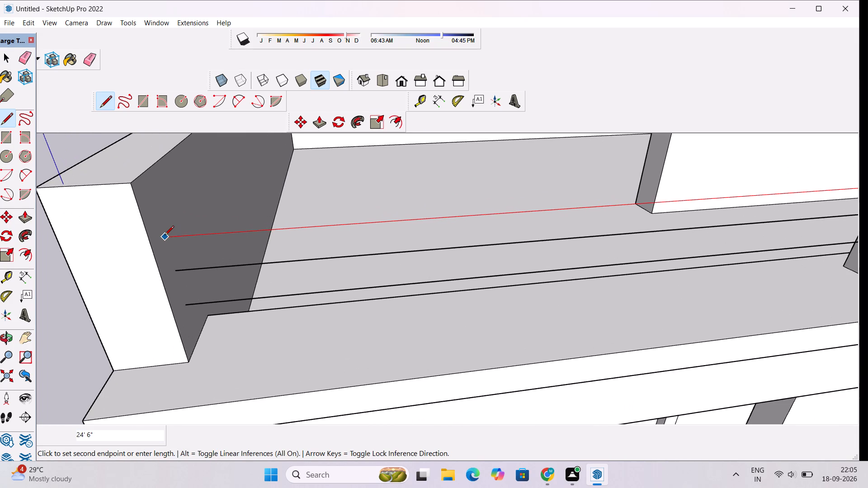
key("space")
Draw a line parallel to the red axis from the top circle's centre across the terrace to the opposite parapet.
key("l")
scroll(170, 245, "down", 7)
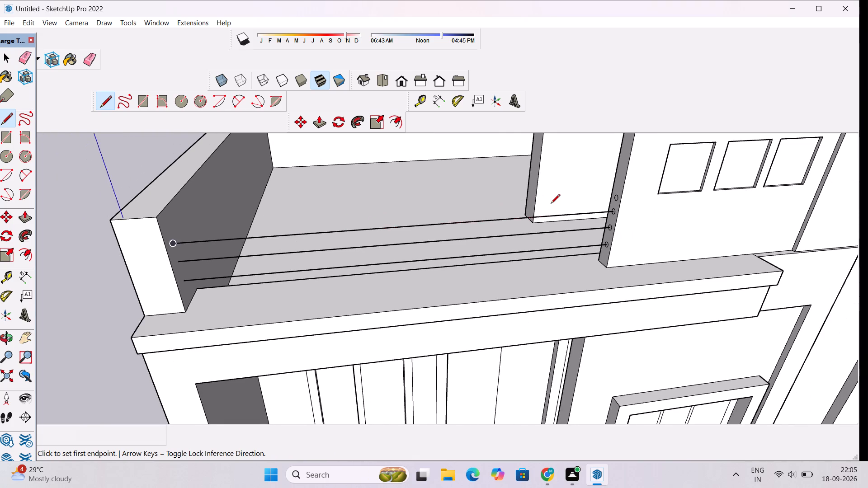
scroll(551, 204, "up", 2)
scroll(610, 199, "up", 3)
scroll(653, 203, "up", 3)
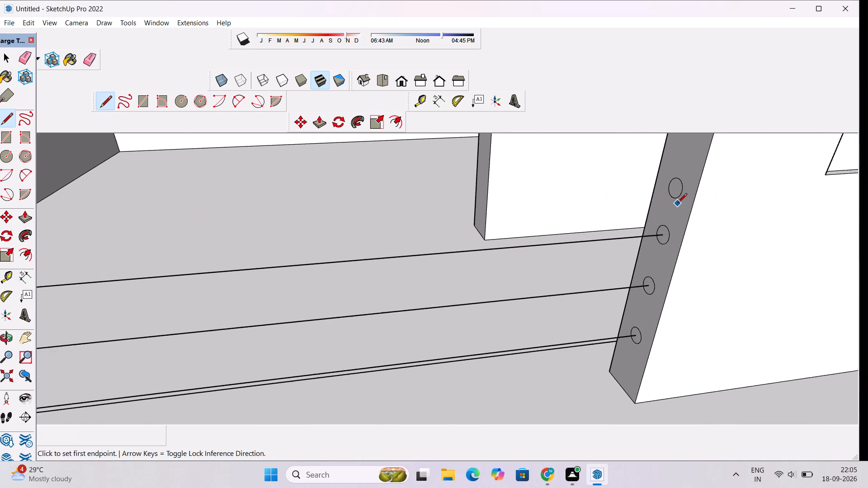
scroll(678, 203, "up", 5)
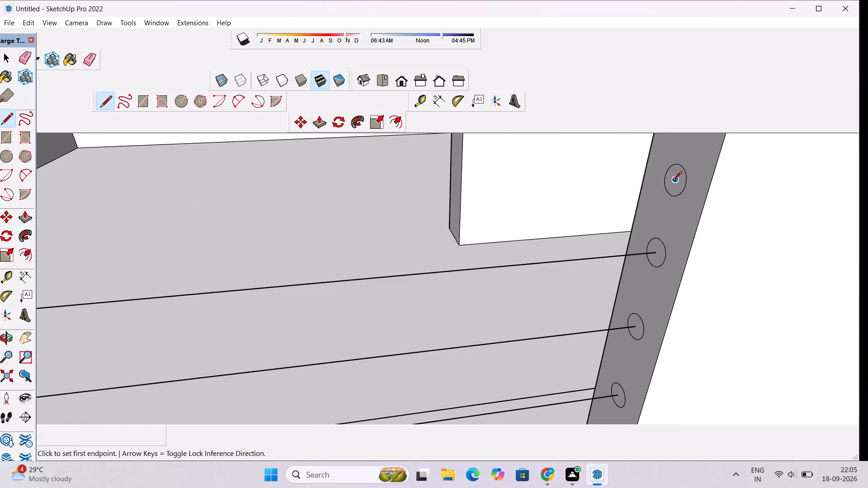
left_click(673, 181)
scroll(580, 187, "down", 11)
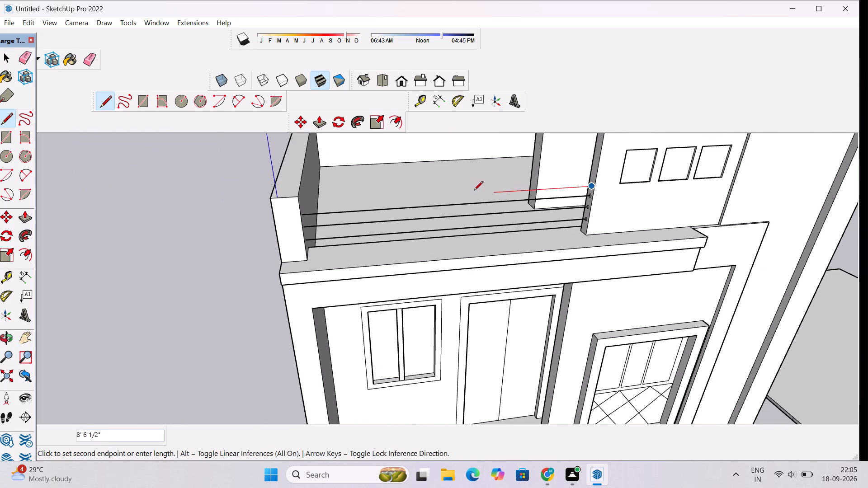
scroll(444, 196, "up", 3)
scroll(197, 215, "up", 1)
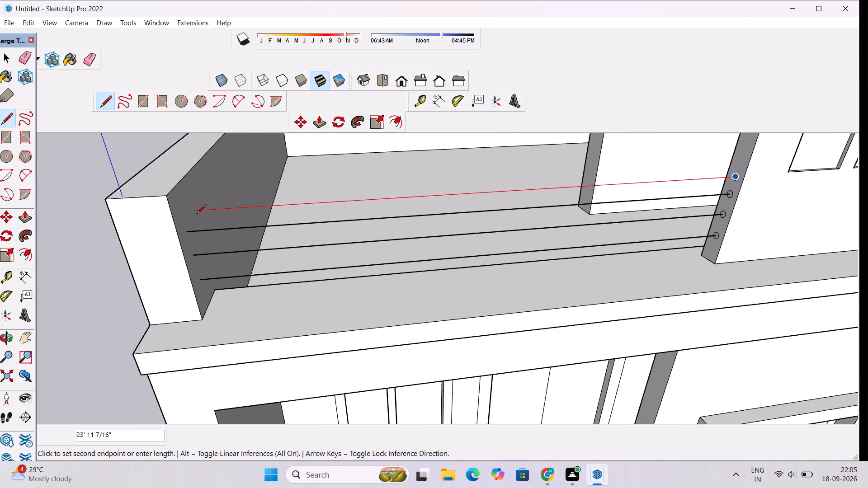
left_click(181, 212)
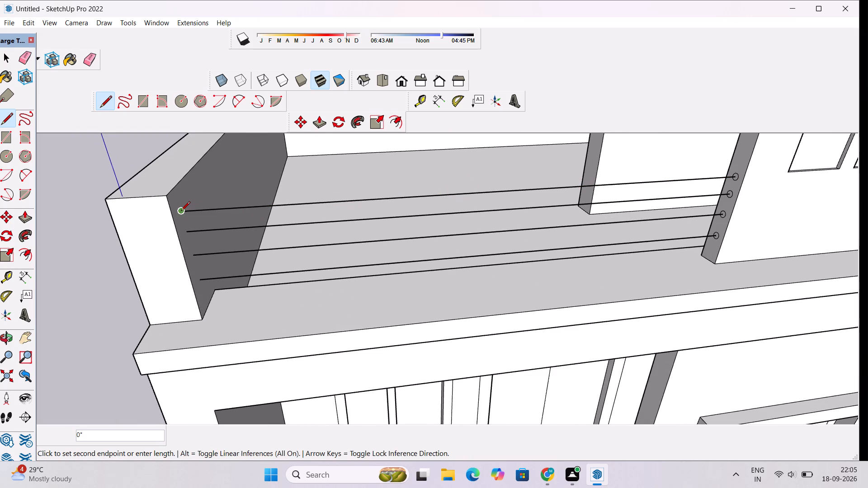
key("space")
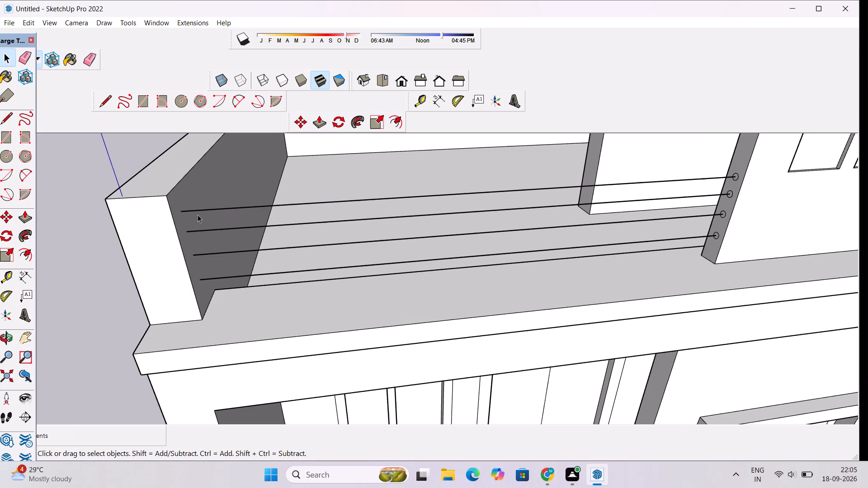
Examine the four lines spanning the terrace between the circles and the parapet from several angles.
key("o")
scroll(203, 215, "down", 4)
left_click_drag(236, 286, 230, 290)
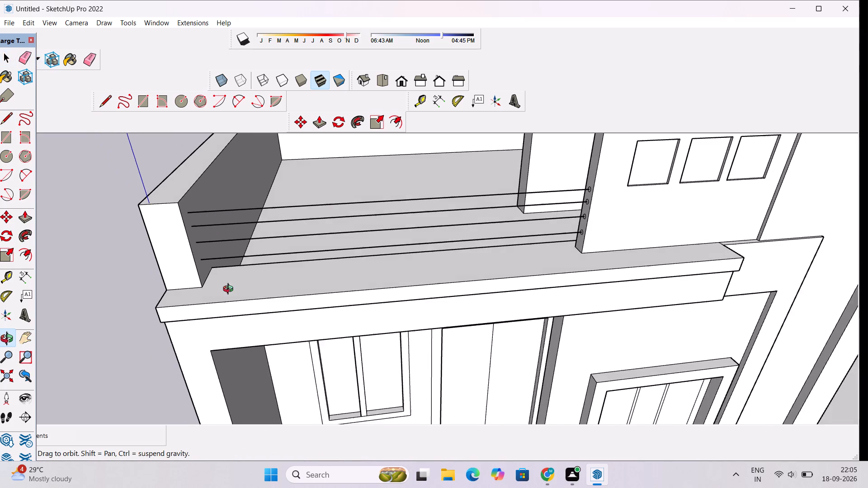
left_click_drag(230, 290, 227, 290)
left_click_drag(212, 288, 250, 281)
left_click_drag(270, 290, 254, 242)
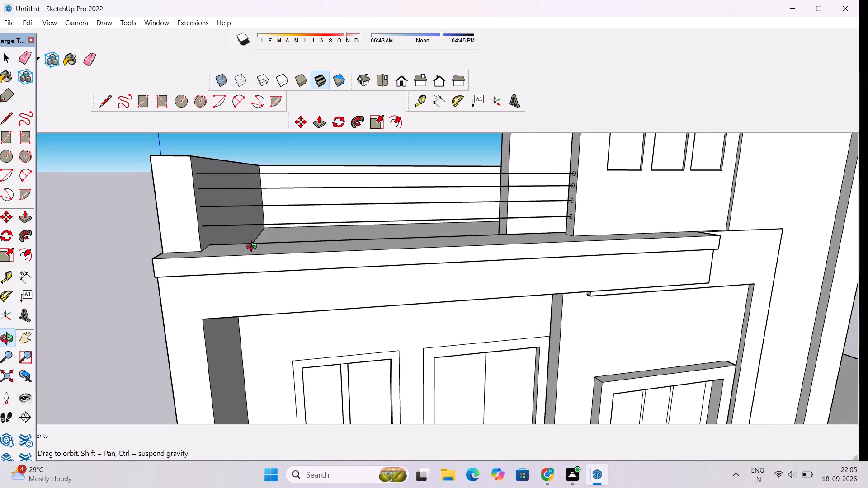
left_click_drag(261, 263, 221, 281)
left_click_drag(233, 269, 287, 277)
left_click_drag(279, 263, 298, 285, "shift")
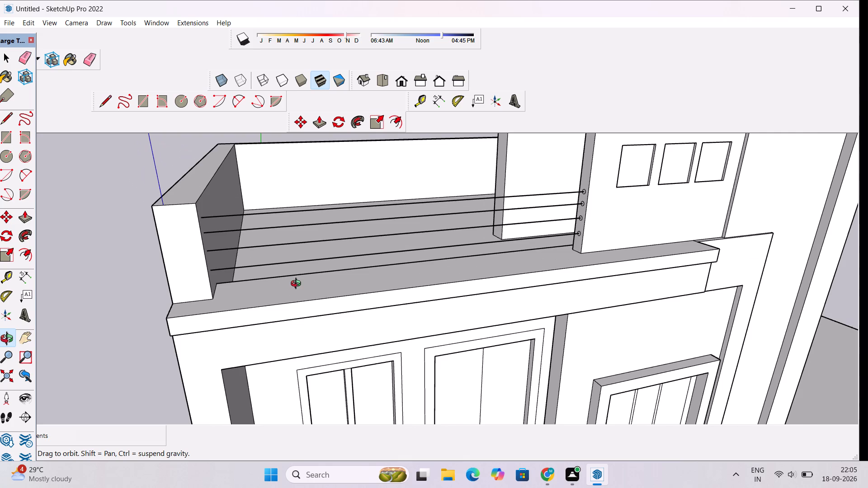
left_click_drag(292, 285, 327, 295)
left_click_drag(348, 269, 350, 282, "shift")
left_click_drag(369, 290, 361, 289)
left_click(358, 286, "shift")
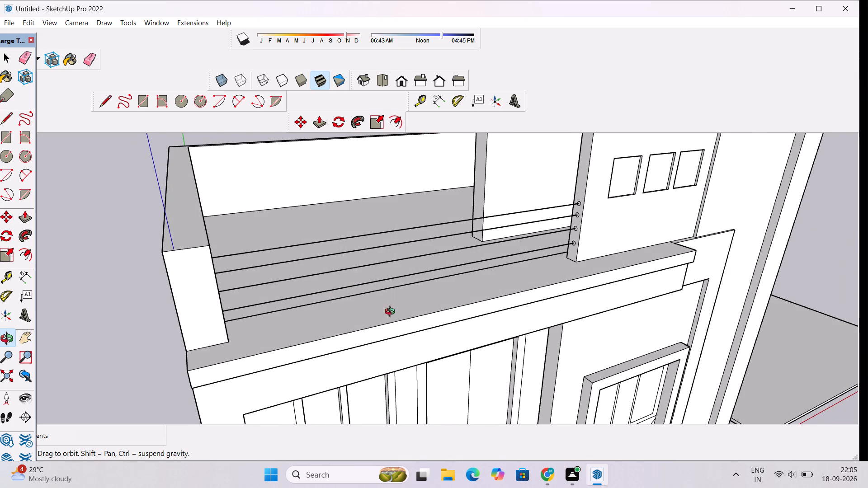
left_click_drag(429, 306, 420, 297)
left_click(417, 297)
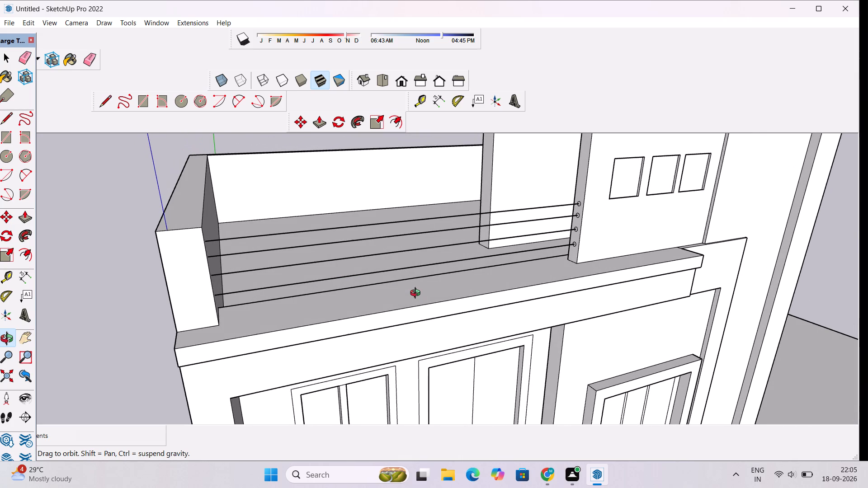
scroll(417, 291, "down", 3)
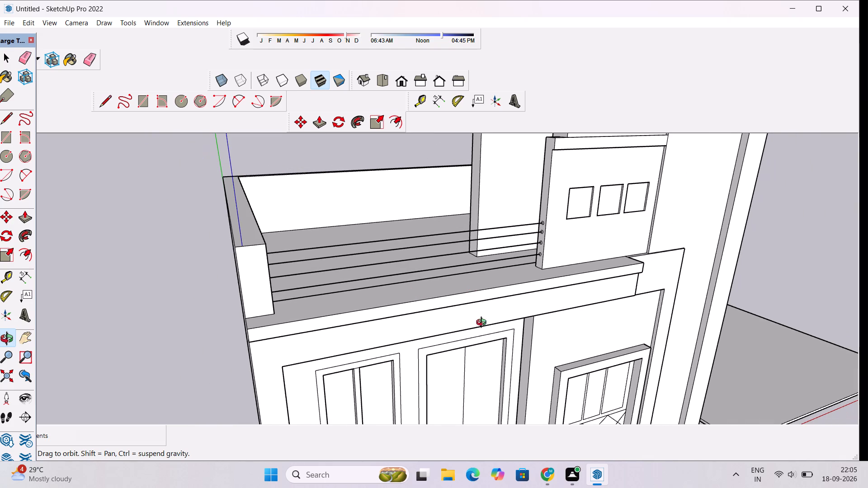
left_click(458, 319)
left_click_drag(510, 329, 491, 328)
scroll(491, 328, "down", 1)
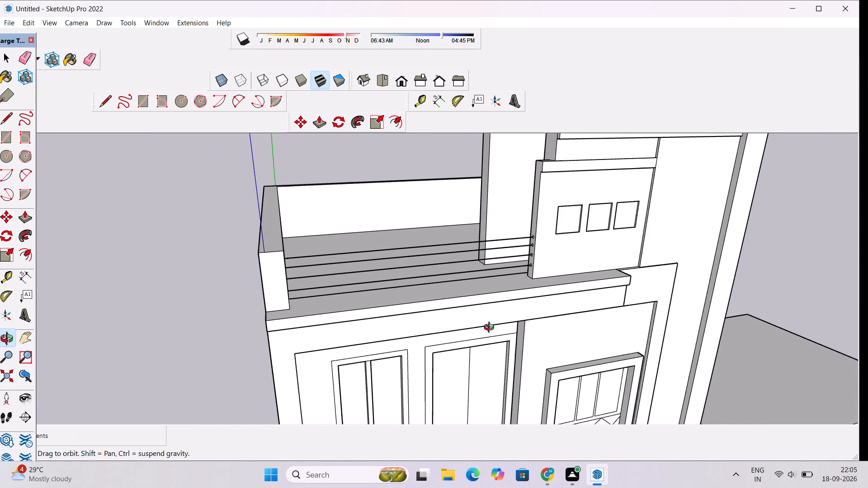
left_click_drag(471, 327, 503, 333, "shift")
left_click_drag(526, 356, 493, 335)
left_click_drag(488, 307, 580, 334)
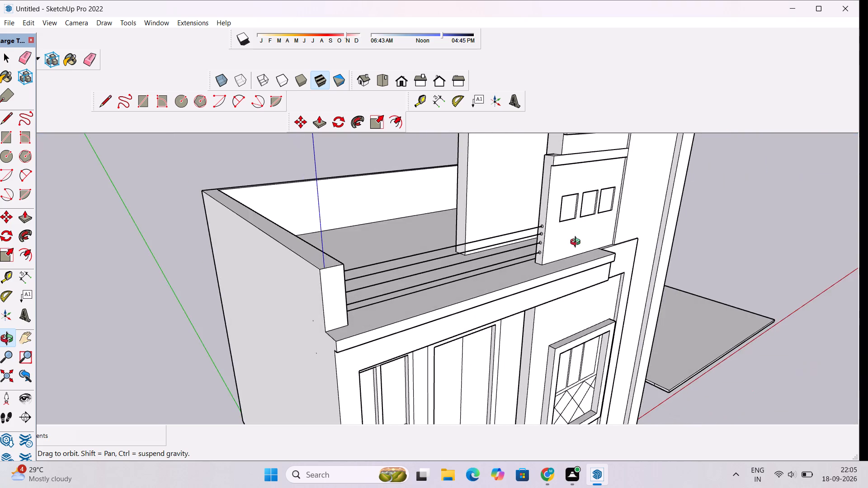
Extrude the bottom circle along its line across the terrace with Follow Me to form a round rail.
scroll(566, 241, "up", 10)
left_click_drag(532, 265, 581, 258)
scroll(552, 257, "up", 3)
left_click_drag(540, 245, 543, 255, "shift")
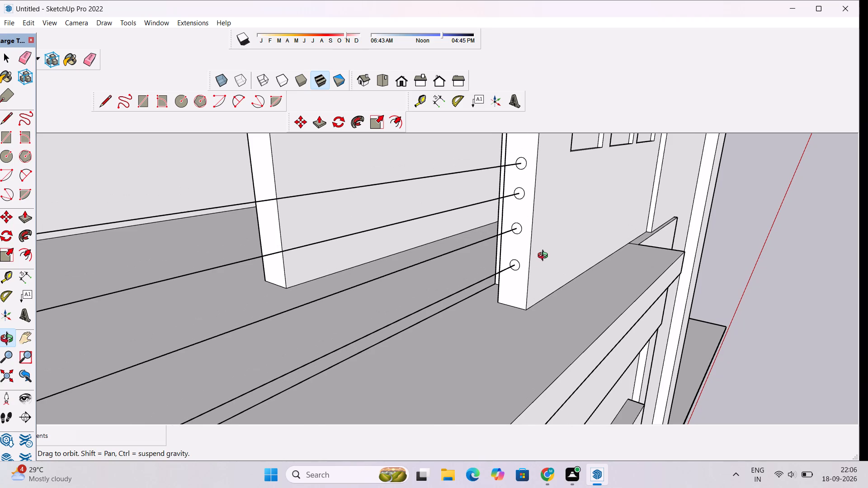
left_click_drag(535, 265, 542, 255)
left_click_drag(497, 258, 520, 294, "shift")
key("space")
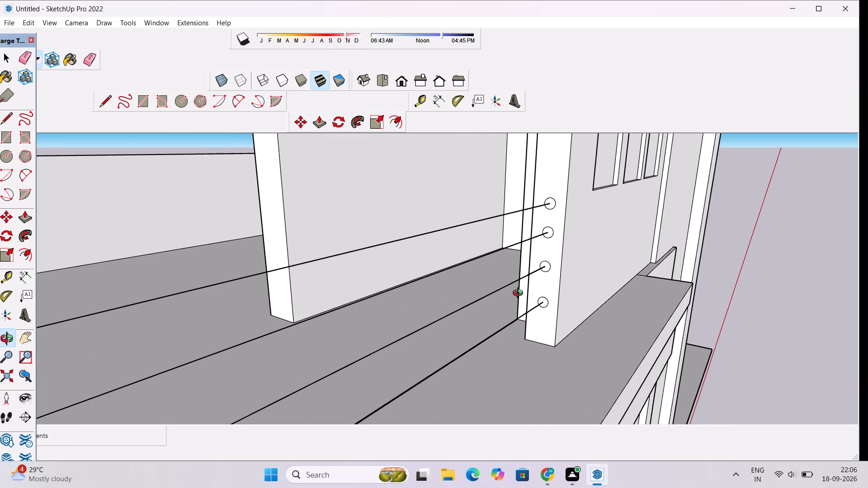
scroll(537, 283, "up", 3)
scroll(543, 329, "up", 7)
double_click(551, 293)
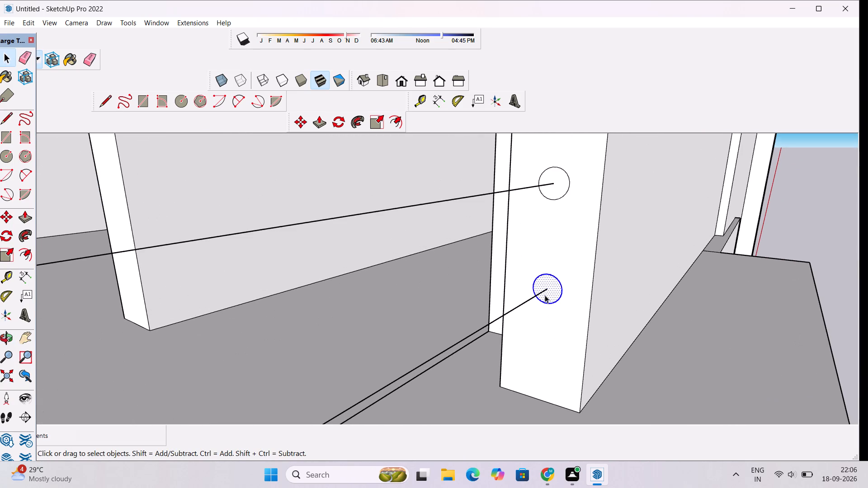
left_click(526, 302, "ctrl")
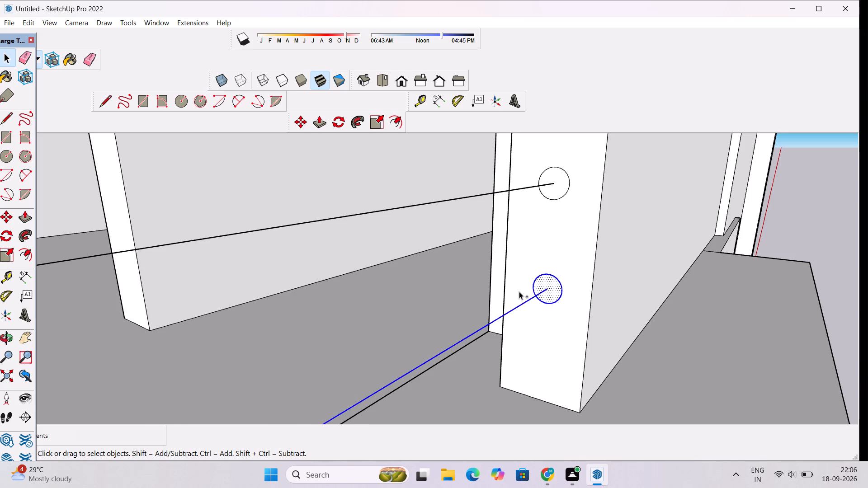
scroll(519, 291, "down", 4, "ctrl")
left_click(22, 235)
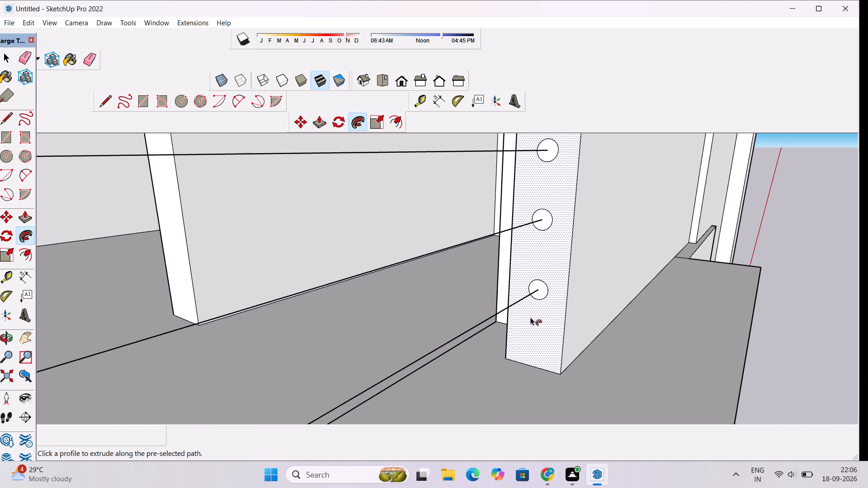
left_click(542, 290)
key("space")
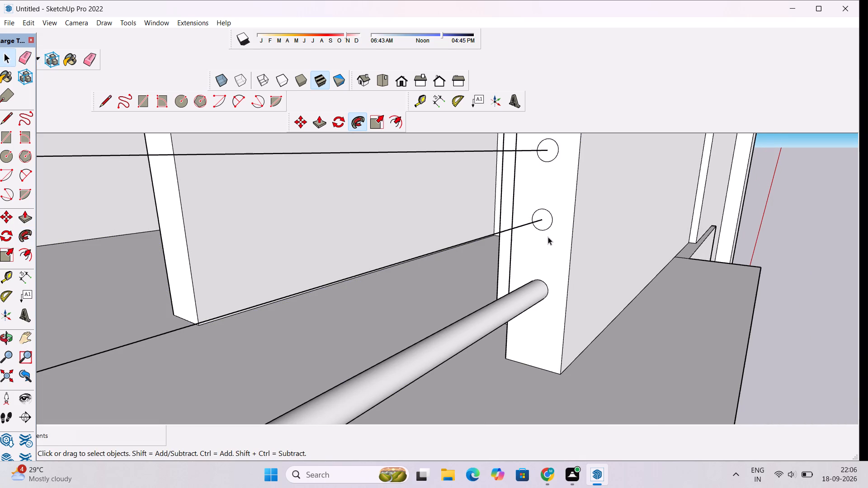
Extrude the second-lowest circle along its line with Follow Me to form a second round rail.
double_click(548, 221)
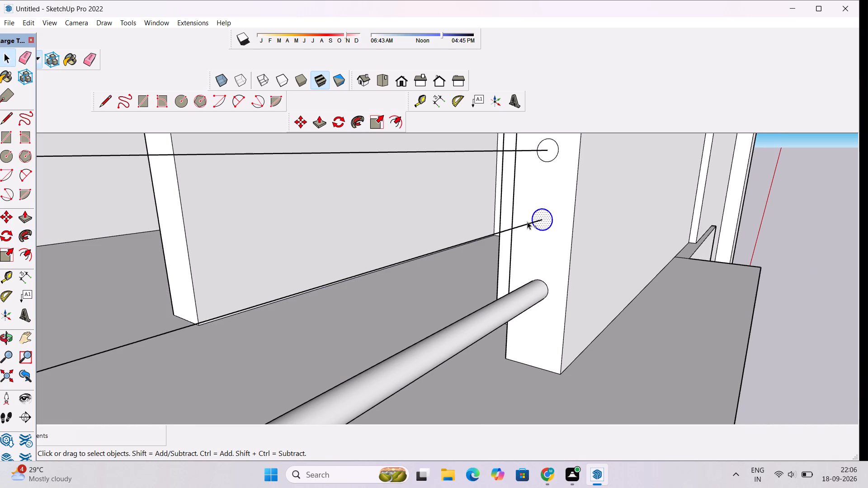
left_click(527, 224, "ctrl")
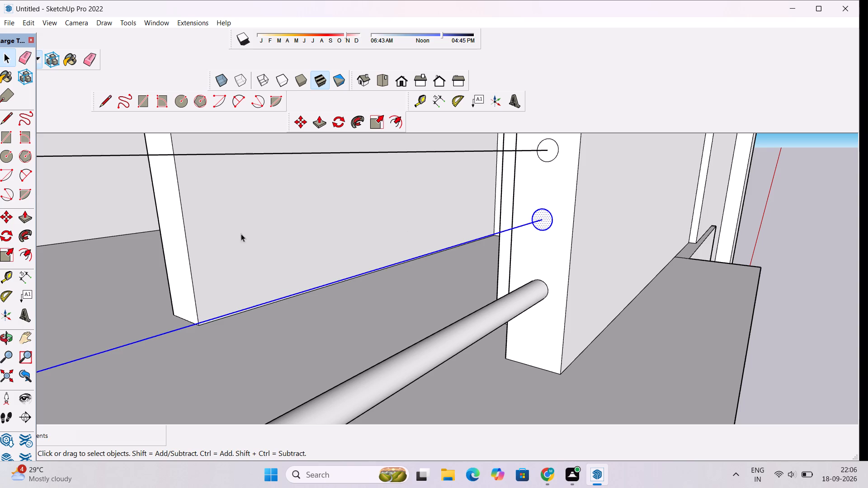
left_click(25, 231)
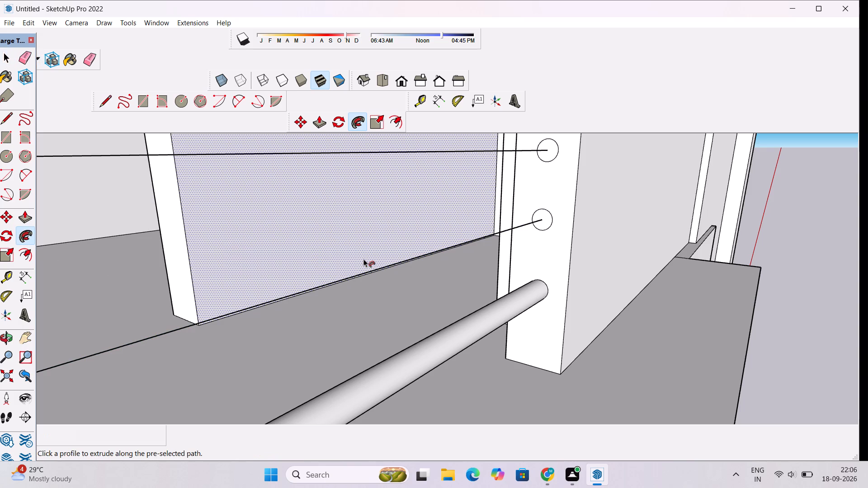
left_click(542, 219)
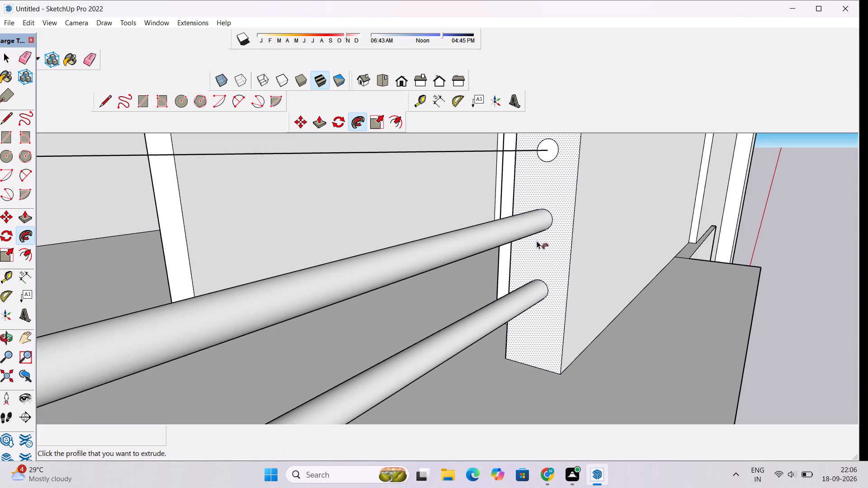
scroll(544, 273, "down", 1)
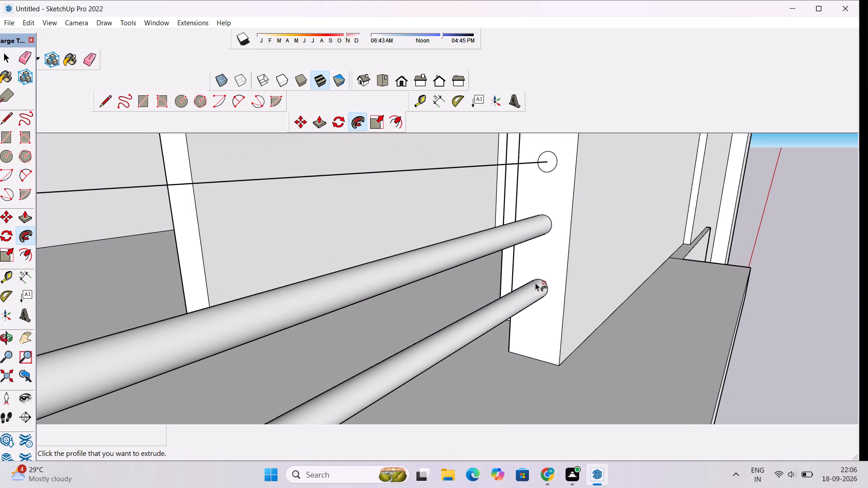
Extrude the second-highest circle along its line across the terrace with Follow Me to form a third round rail.
scroll(532, 295, "down", 4)
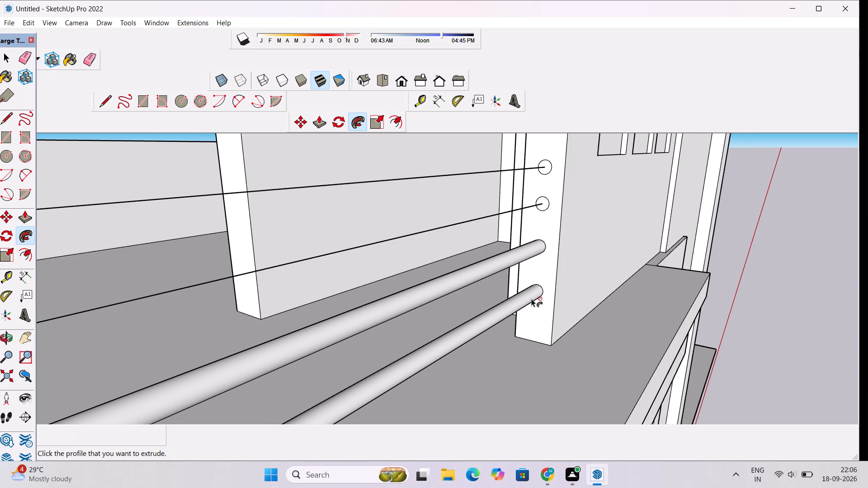
scroll(531, 299, "down", 2)
key("space")
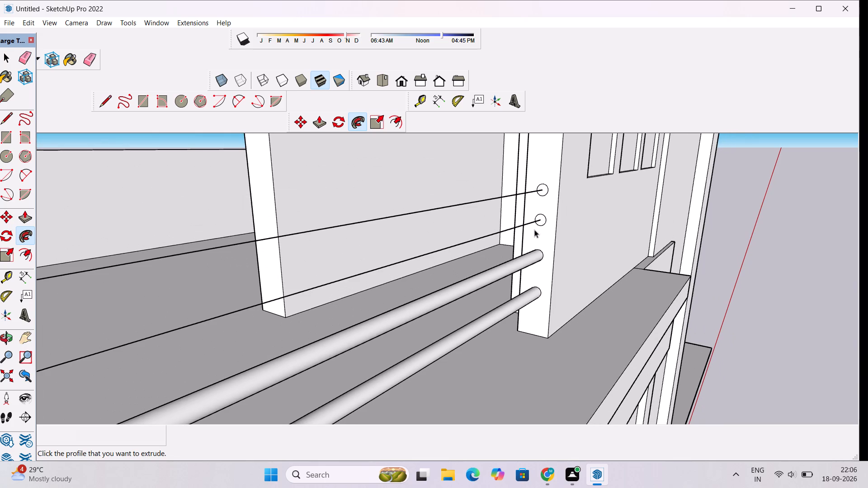
scroll(537, 218, "up", 6)
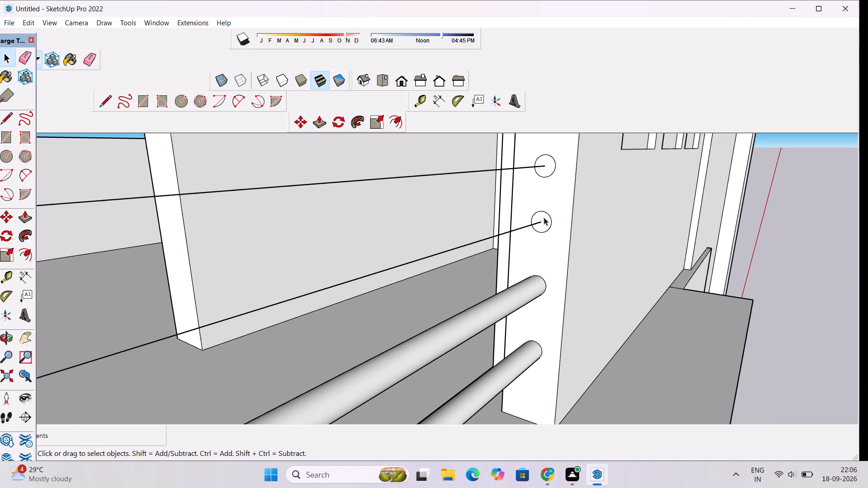
double_click(544, 217)
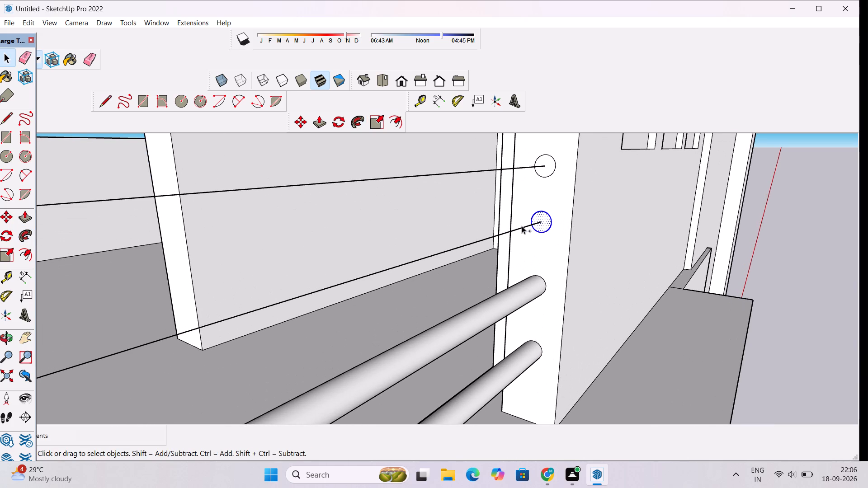
left_click(522, 226, "ctrl")
left_click(21, 234)
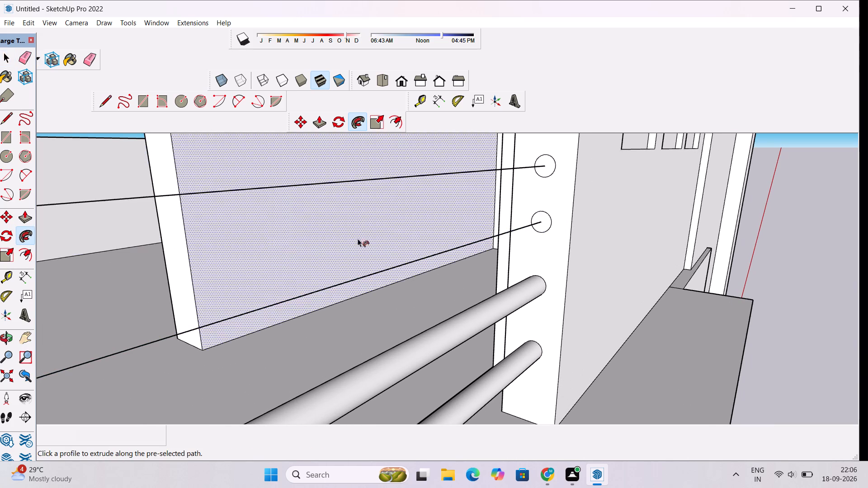
left_click(543, 216)
key("space")
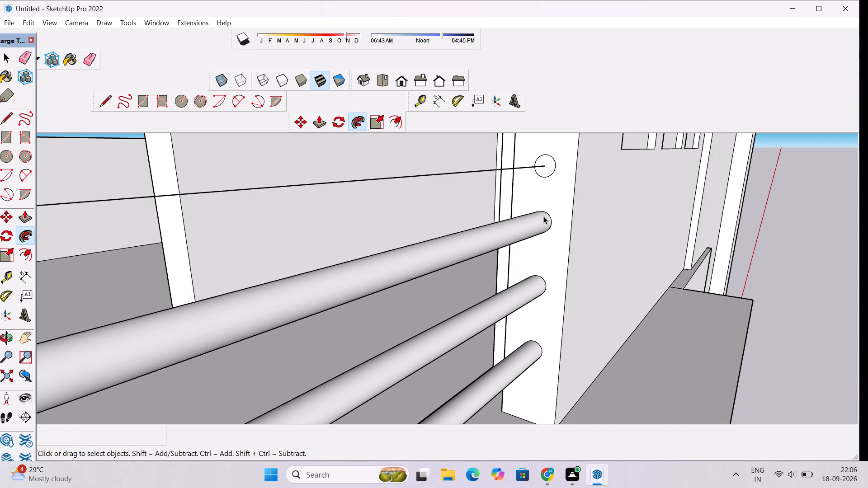
Extrude the top circle along its line across the terrace with Follow Me to form the fourth round rail.
scroll(547, 257, "down", 1)
scroll(548, 183, "up", 2)
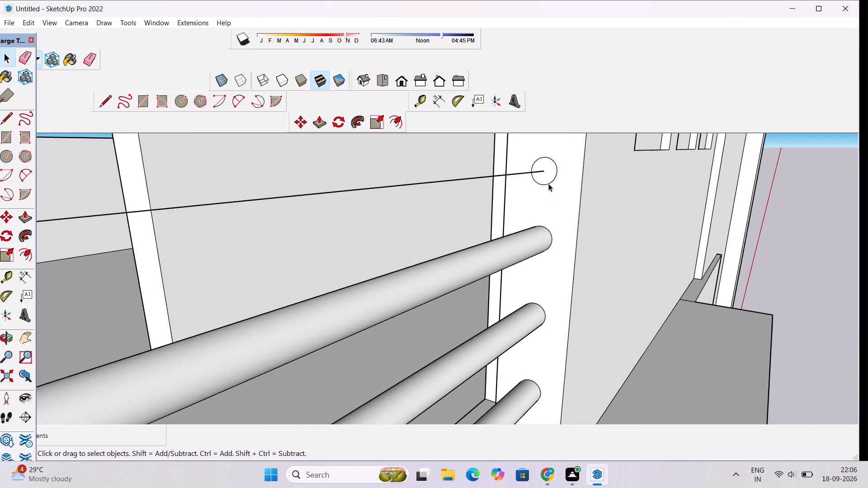
scroll(548, 183, "up", 4)
double_click(550, 164)
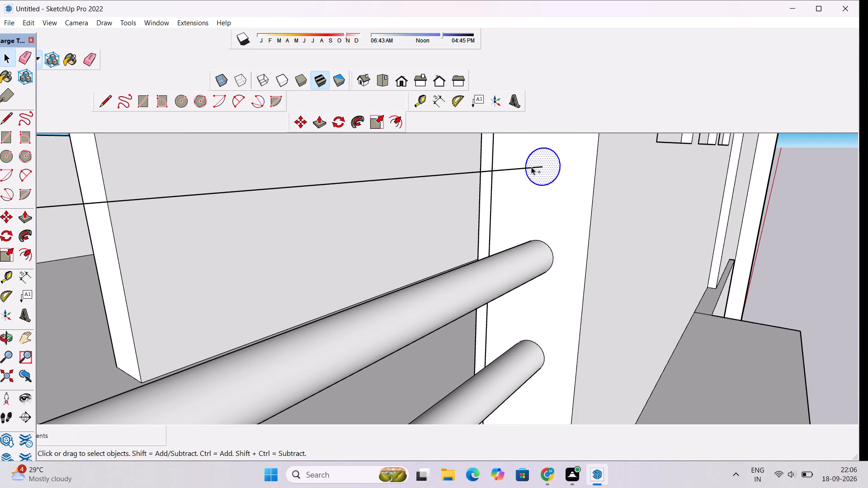
left_click(531, 167, "ctrl")
left_click(22, 231)
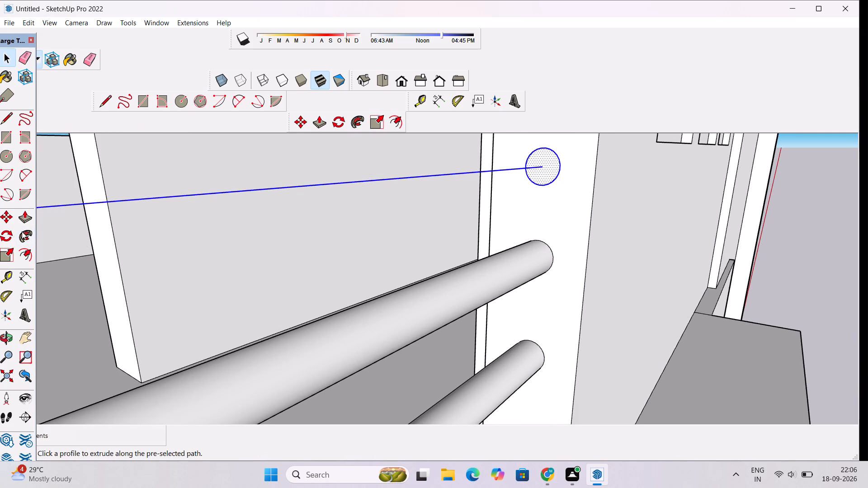
left_click(540, 160)
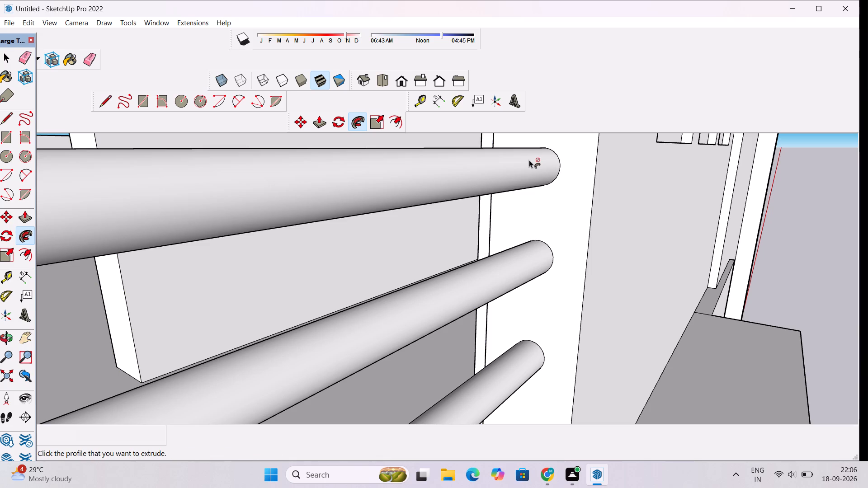
Examine the four terrace rails and where they meet the parapets at both ends from several angles.
key("o")
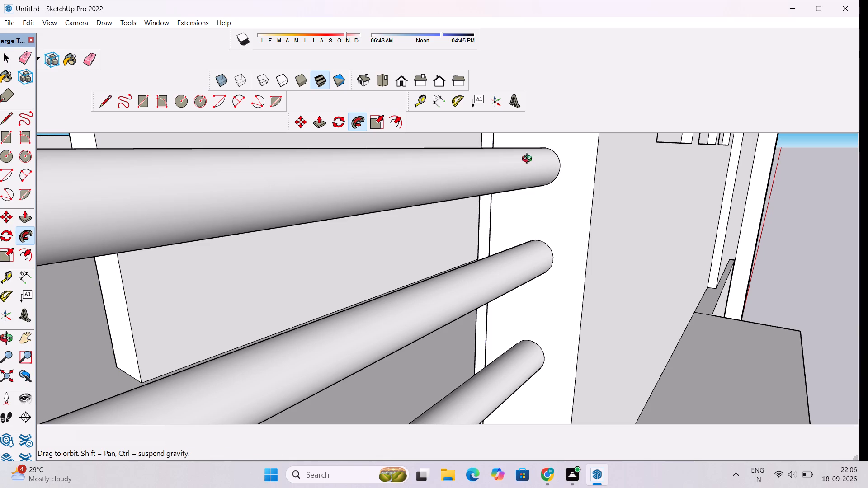
scroll(557, 173, "down", 17)
left_click_drag(621, 239, 525, 255)
scroll(525, 254, "down", 9)
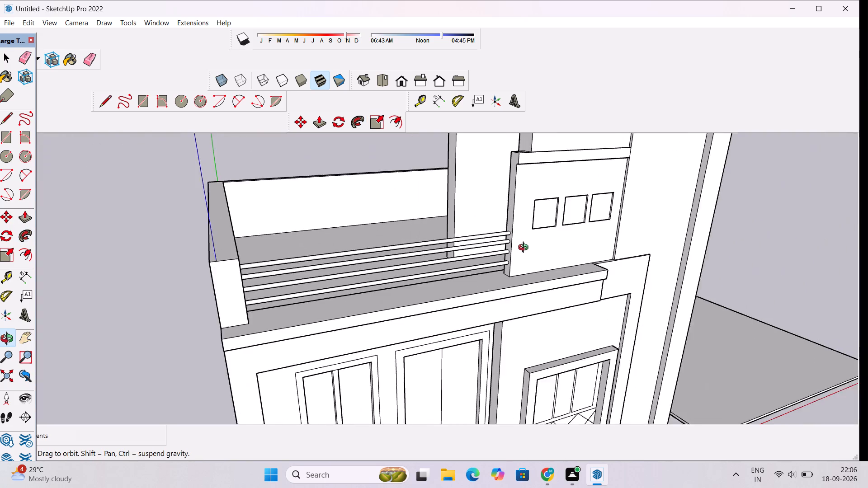
scroll(525, 249, "down", 5)
left_click_drag(590, 256, 501, 234)
scroll(438, 234, "up", 4)
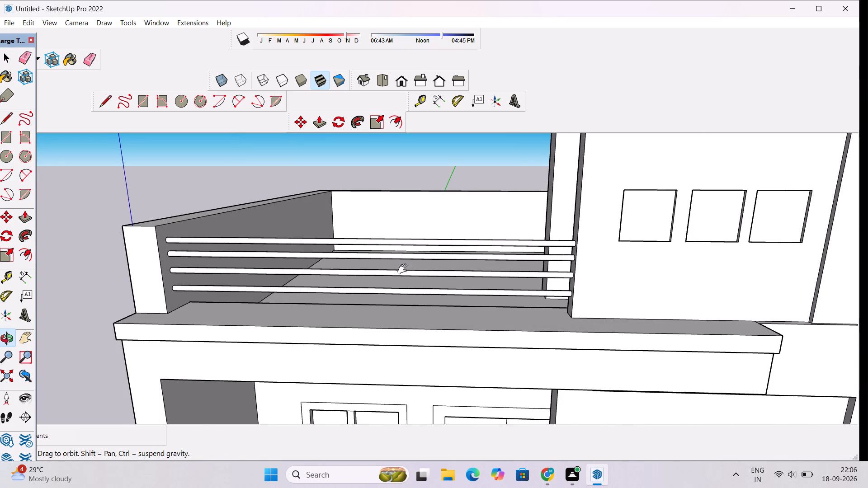
left_click_drag(411, 269, 456, 272, "shift")
scroll(239, 280, "up", 4)
scroll(196, 280, "up", 7)
left_click_drag(240, 289, 289, 298)
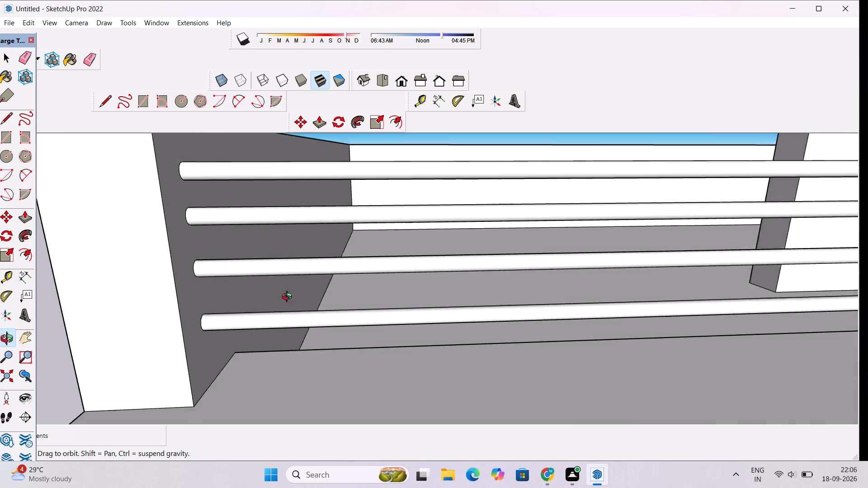
left_click_drag(289, 298, 232, 288)
scroll(229, 272, "down", 8)
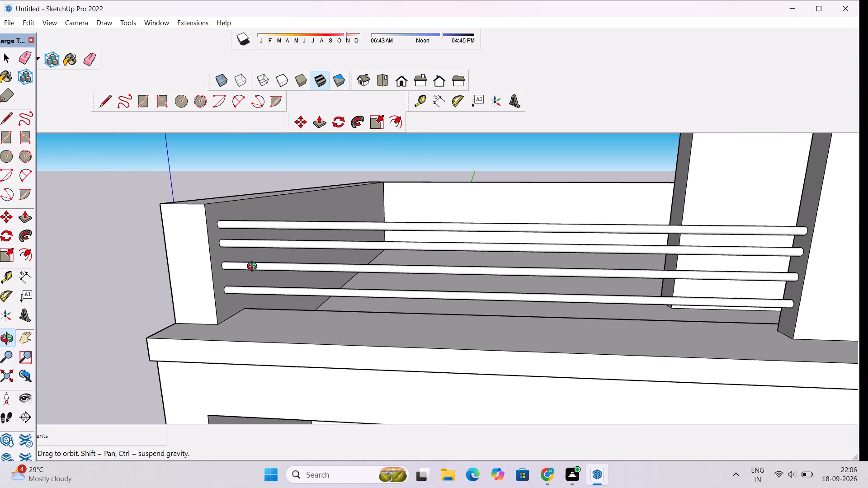
scroll(255, 266, "down", 4)
left_click_drag(252, 277, 254, 277)
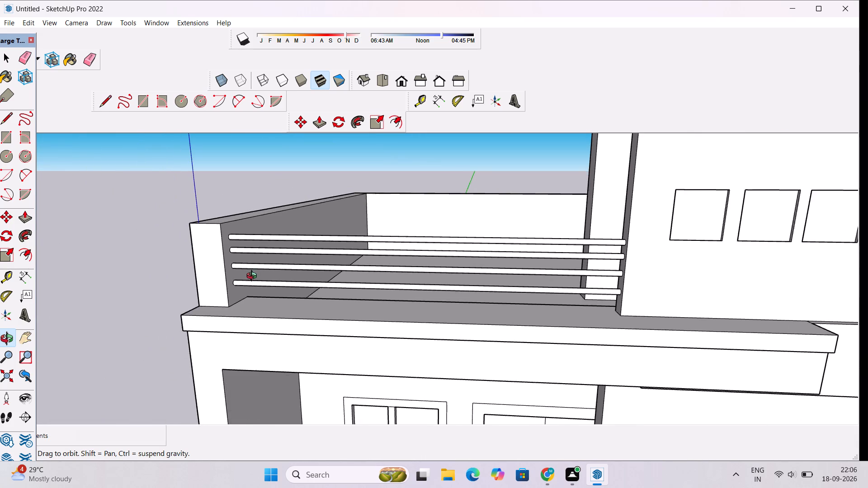
left_click_drag(254, 277, 381, 283)
left_click_drag(476, 282, 427, 287)
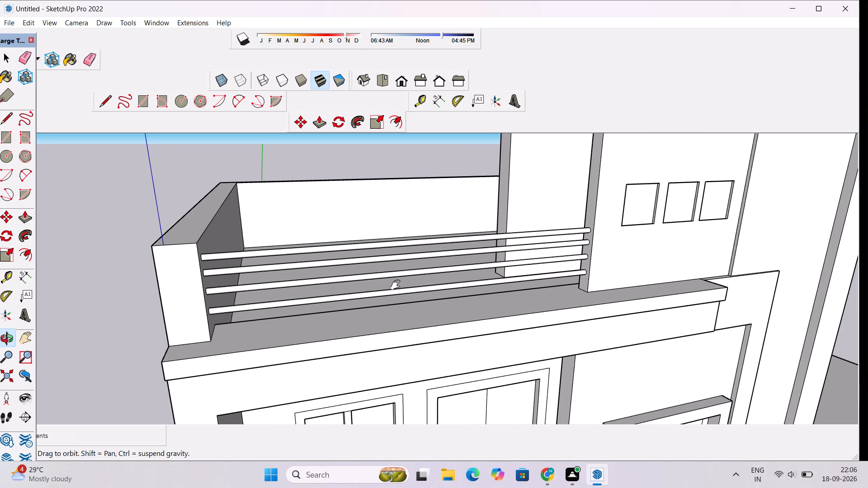
left_click_drag(401, 281, 405, 275, "shift")
left_click_drag(437, 297, 424, 297)
scroll(424, 297, "down", 4)
left_click_drag(392, 309, 464, 318)
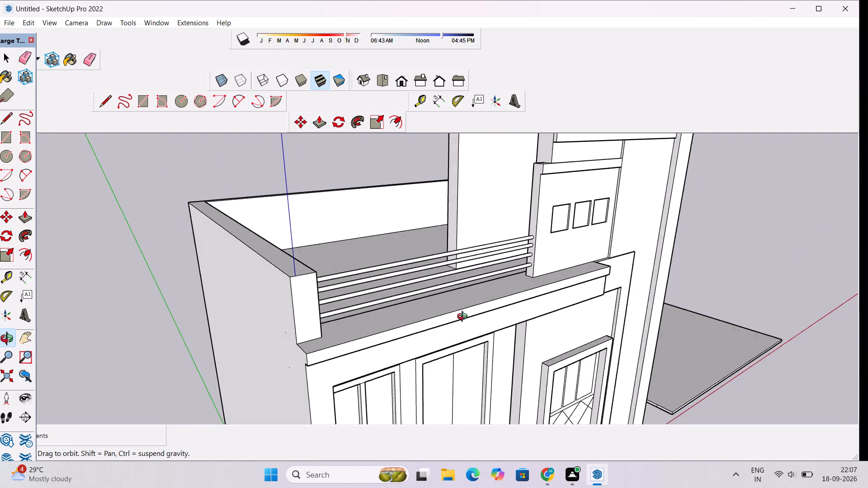
left_click_drag(464, 318, 350, 294)
scroll(368, 264, "down", 6)
left_click_drag(371, 264, 553, 283)
scroll(562, 263, "up", 6)
left_click_drag(608, 293, 597, 296)
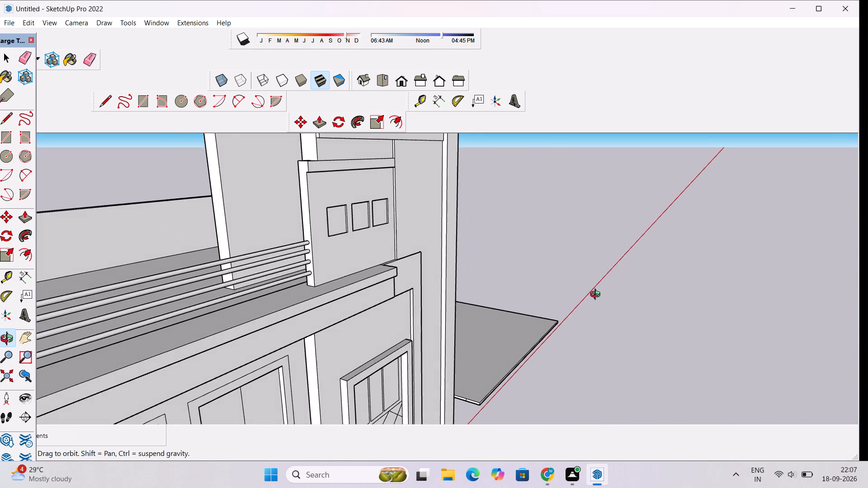
left_click_drag(597, 296, 519, 301)
left_click_drag(544, 306, 514, 303)
left_click_drag(456, 292, 529, 289, "shift")
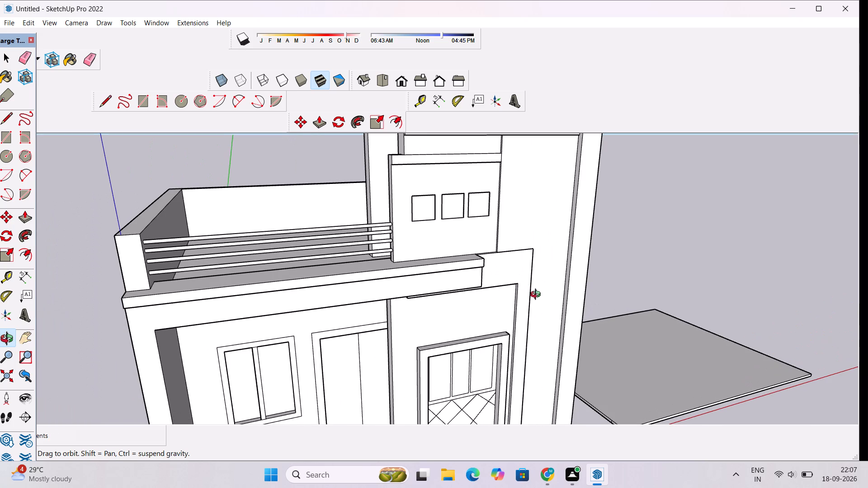
Examine the whole front facade, from the terrace railing down to the entrance porch, door and windows.
scroll(538, 296, "down", 3)
left_click_drag(606, 312, 541, 302)
scroll(540, 300, "down", 3)
left_click_drag(531, 313, 552, 244)
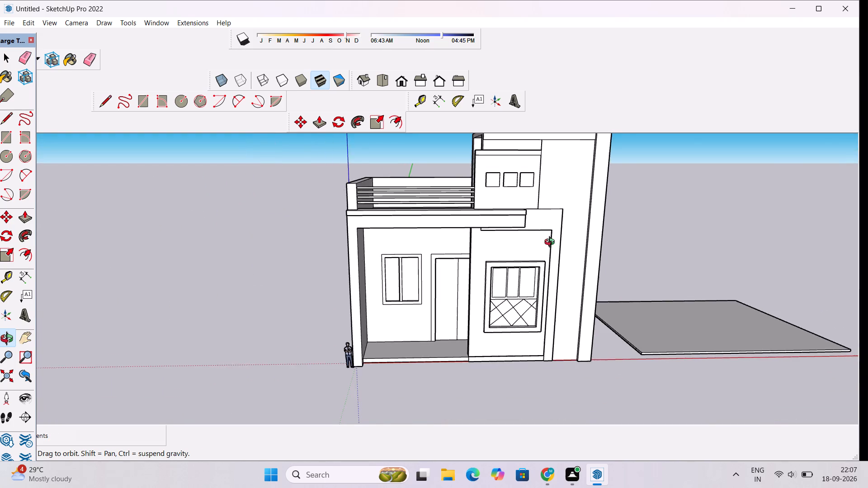
scroll(552, 243, "down", 5)
left_click_drag(542, 313, 540, 248)
scroll(538, 270, "up", 3)
left_click_drag(527, 294, 522, 326)
scroll(505, 302, "up", 2)
scroll(505, 302, "down", 3)
left_click_drag(505, 298, 505, 308)
scroll(505, 308, "up", 2)
left_click_drag(502, 309, 489, 297)
scroll(454, 277, "up", 6)
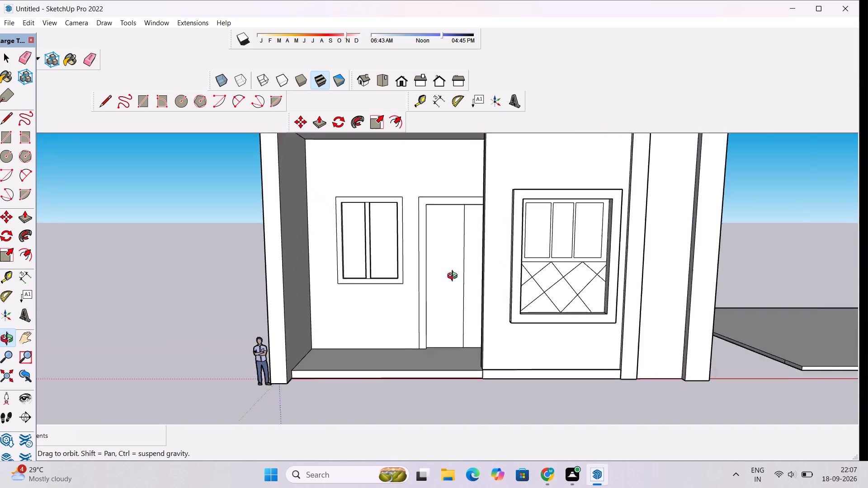
Draw a narrow upright rectangle for a handle on the entrance double door, with one long edge on the centre seam.
scroll(454, 277, "up", 1)
left_click_drag(453, 277, 485, 291)
scroll(448, 277, "up", 6)
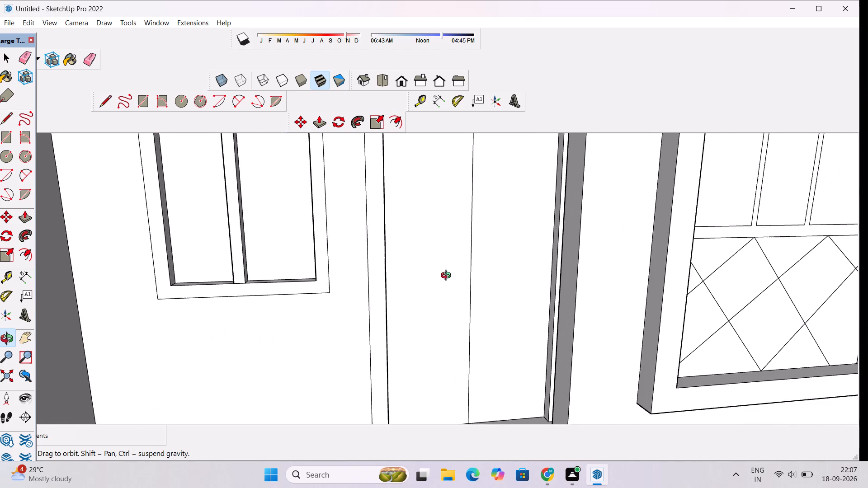
scroll(449, 277, "up", 1)
scroll(449, 277, "down", 3)
key("r")
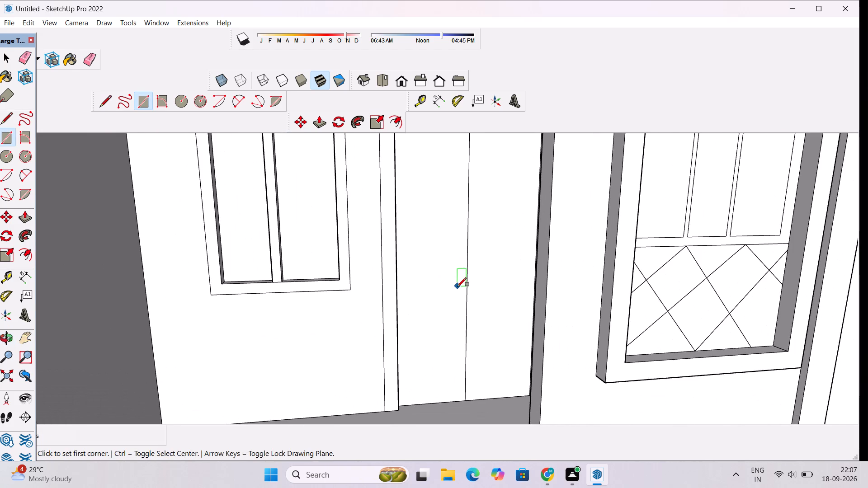
scroll(459, 287, "up", 1)
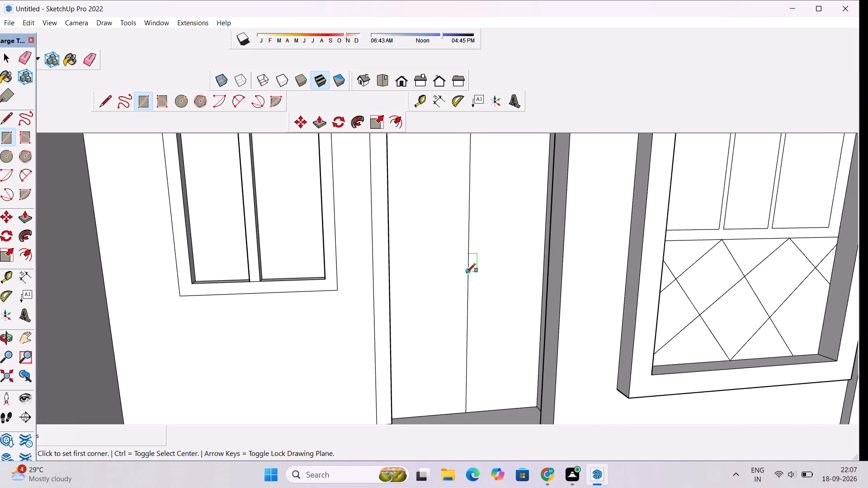
left_click(467, 272)
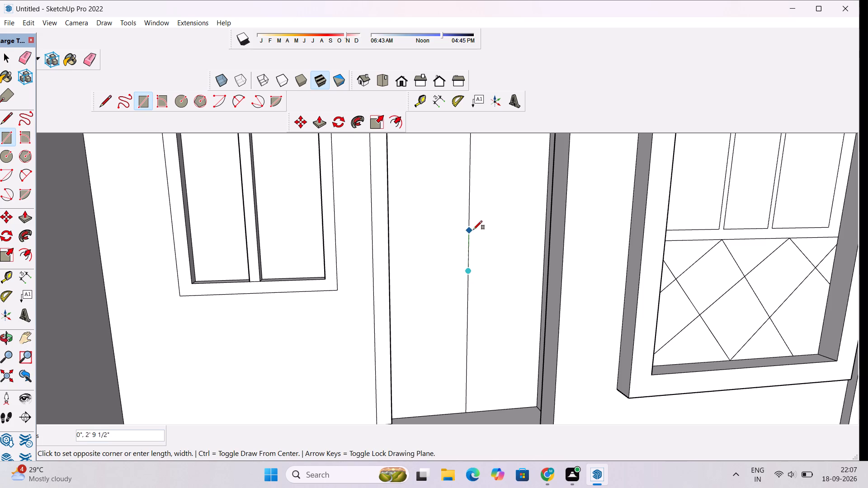
scroll(479, 228, "up", 2)
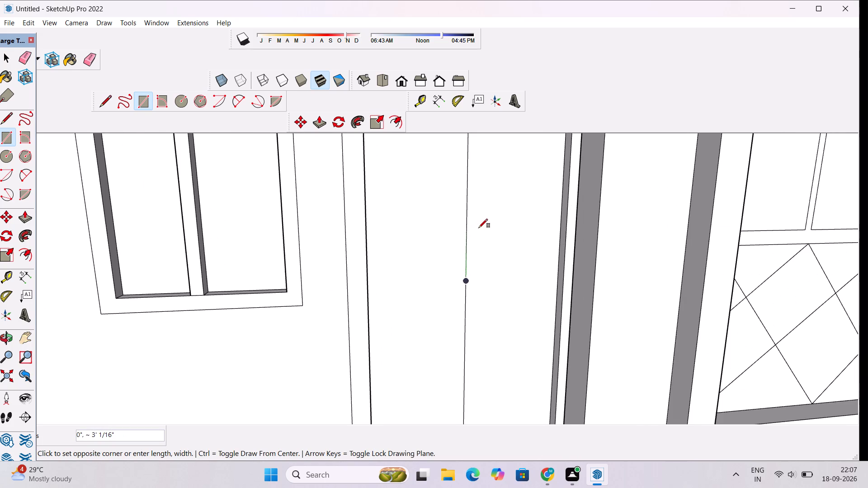
scroll(479, 228, "up", 1)
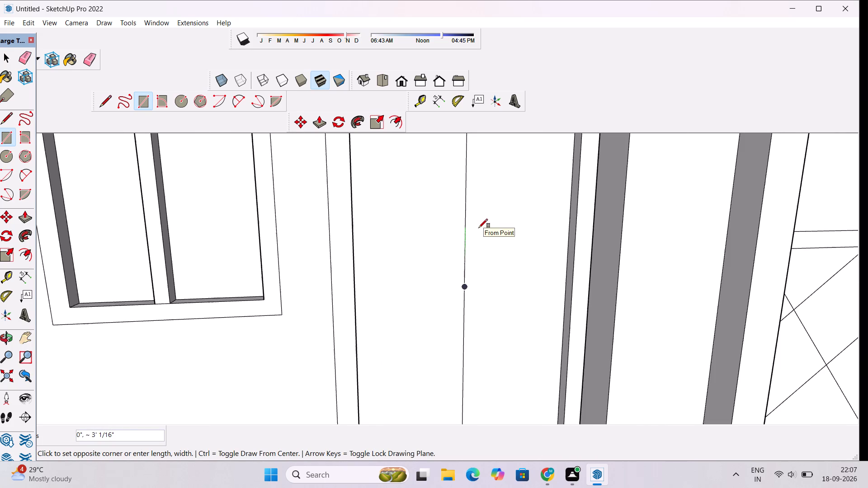
scroll(472, 229, "up", 2)
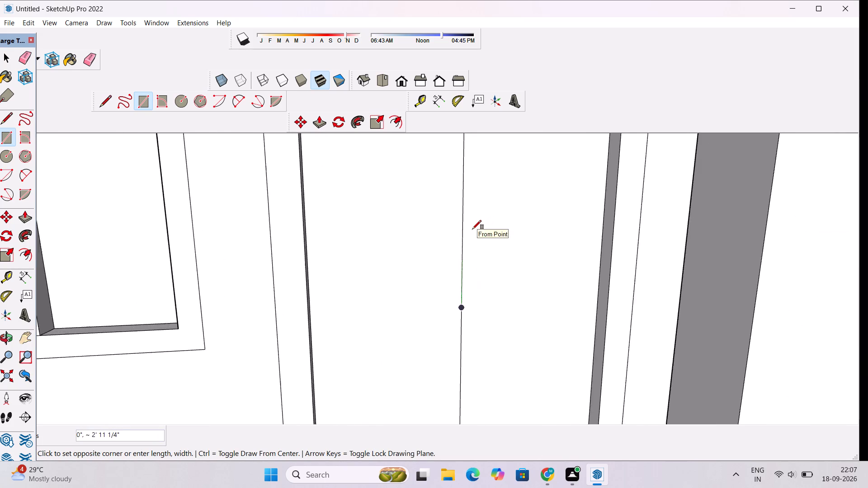
scroll(472, 229, "up", 3)
left_click(476, 228)
key("space")
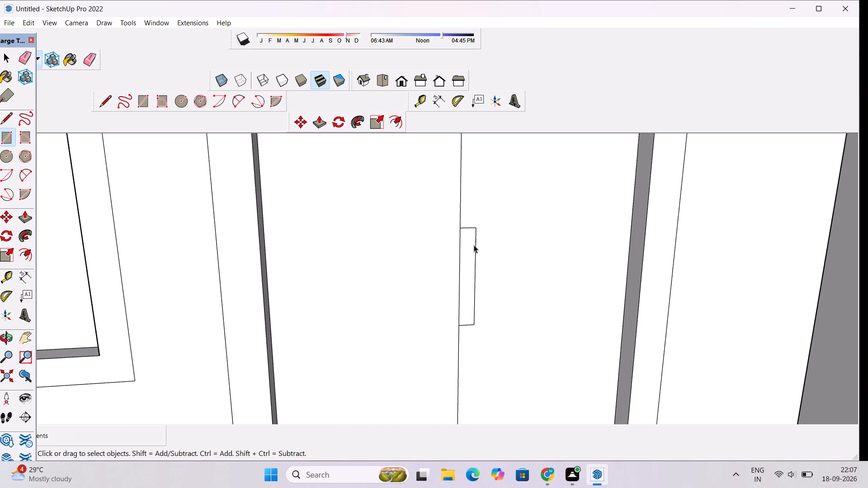
Copy the handle rectangle onto the other door leaf and align it against the centre seam beside the original.
double_click(474, 248)
double_click(463, 287)
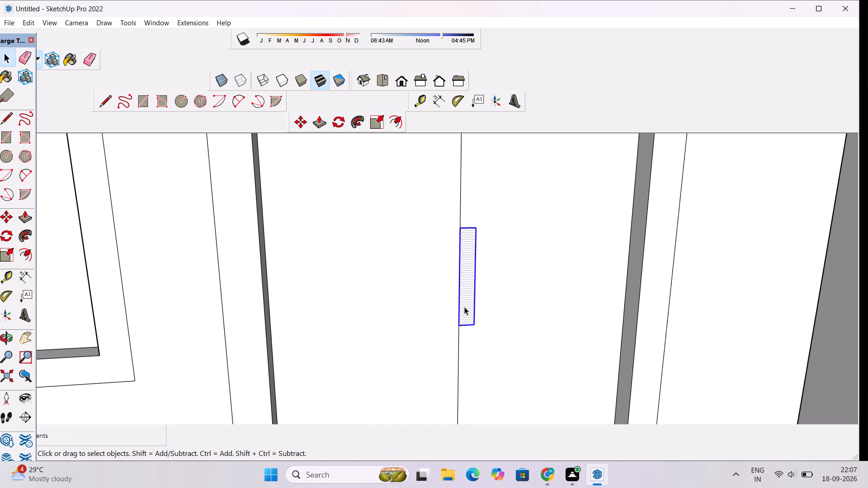
key("m")
left_click(461, 325)
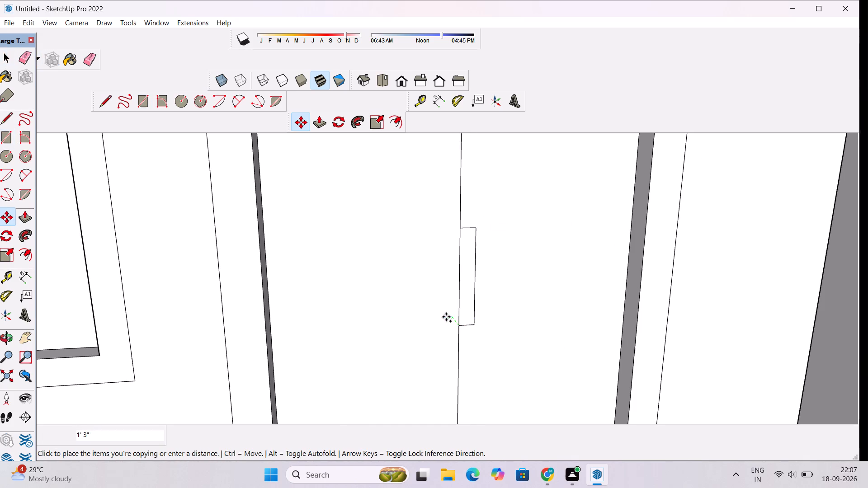
left_click(417, 328)
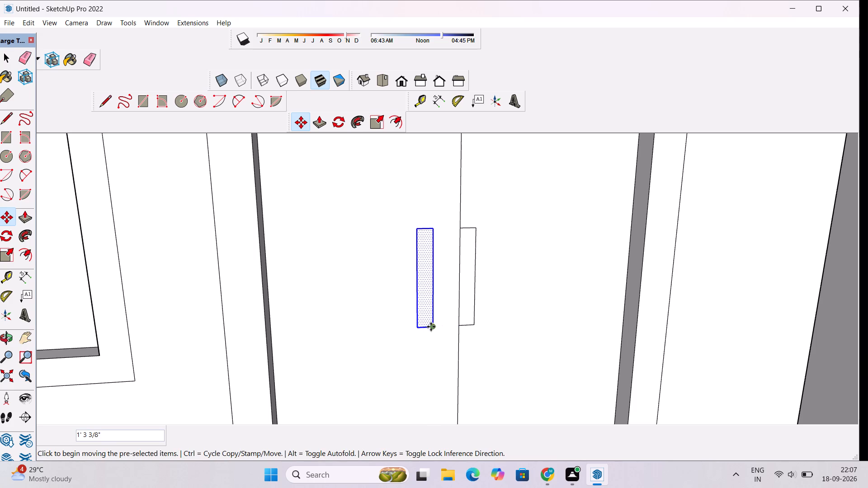
left_click(431, 327)
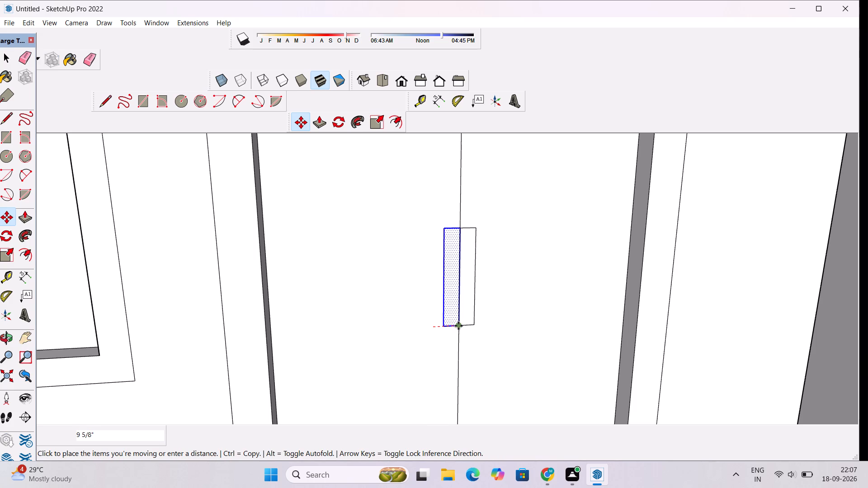
left_click(458, 326)
key("space")
scroll(430, 263, "down", 13)
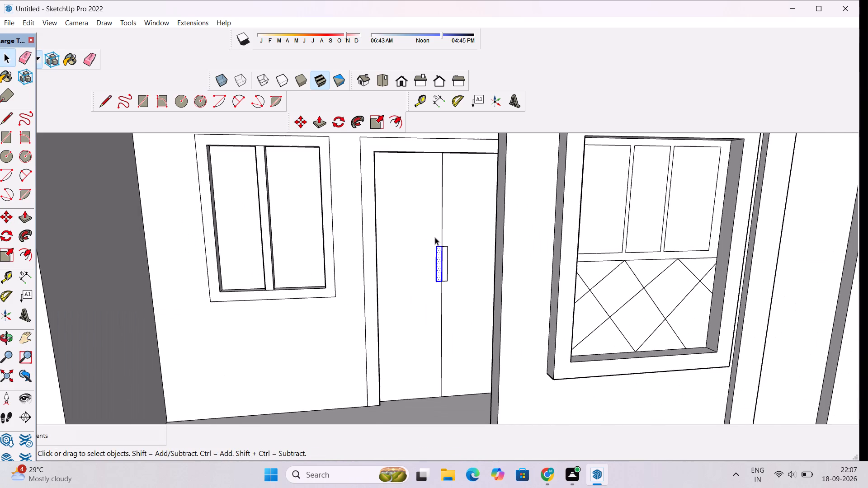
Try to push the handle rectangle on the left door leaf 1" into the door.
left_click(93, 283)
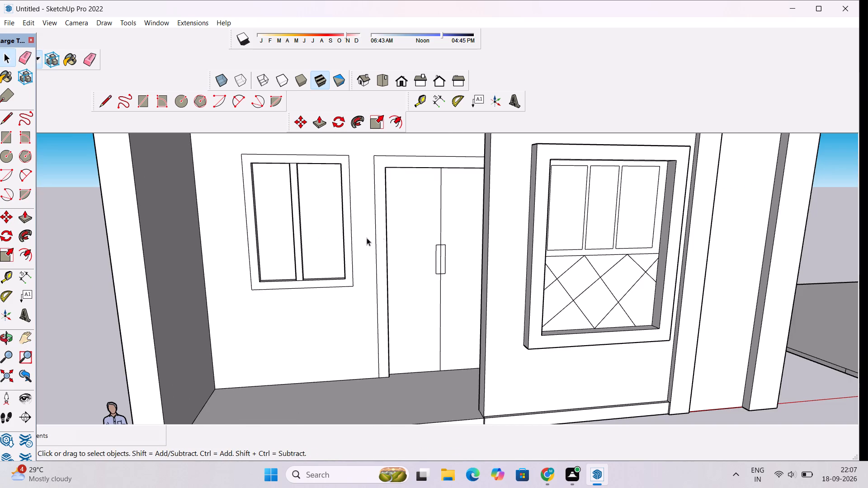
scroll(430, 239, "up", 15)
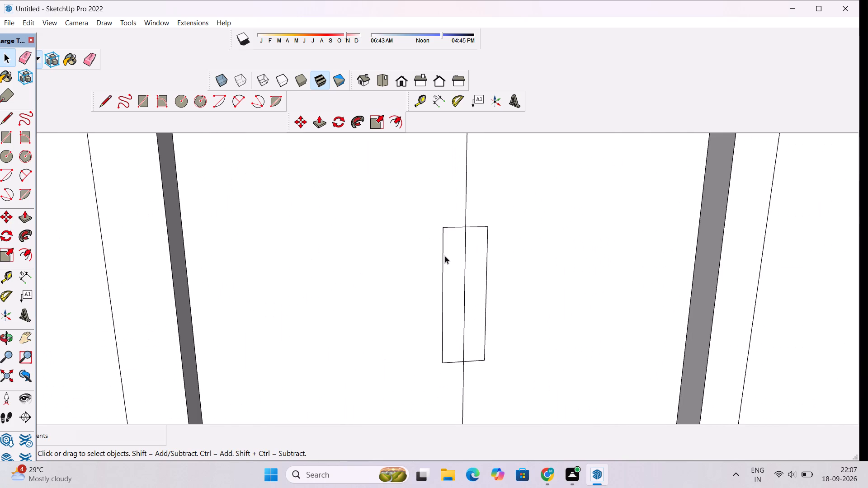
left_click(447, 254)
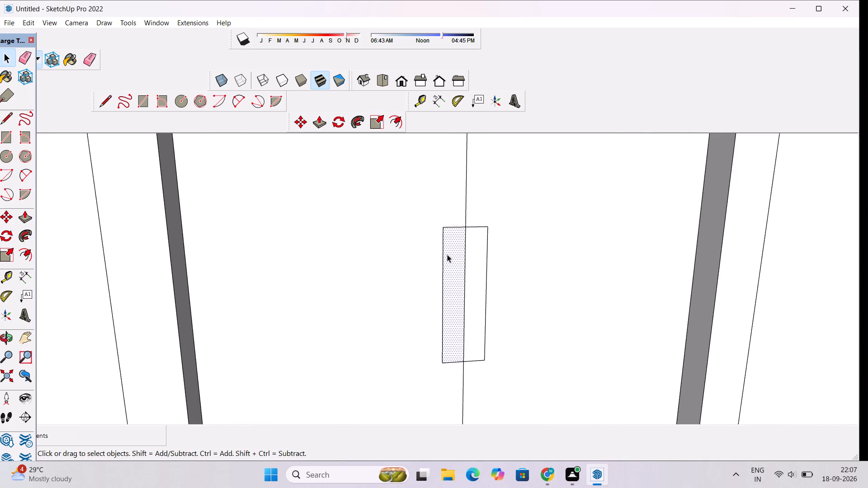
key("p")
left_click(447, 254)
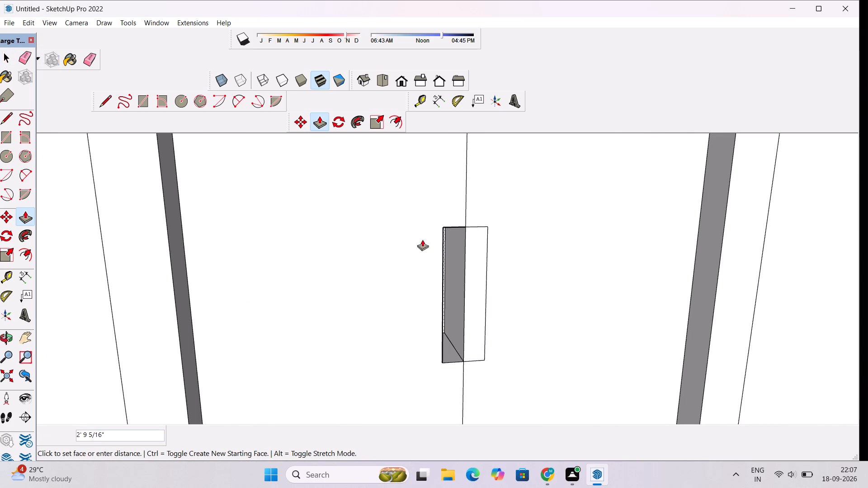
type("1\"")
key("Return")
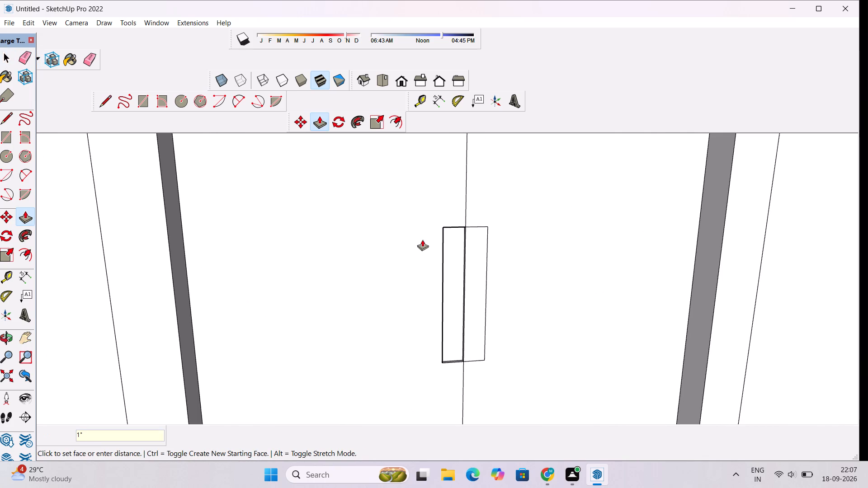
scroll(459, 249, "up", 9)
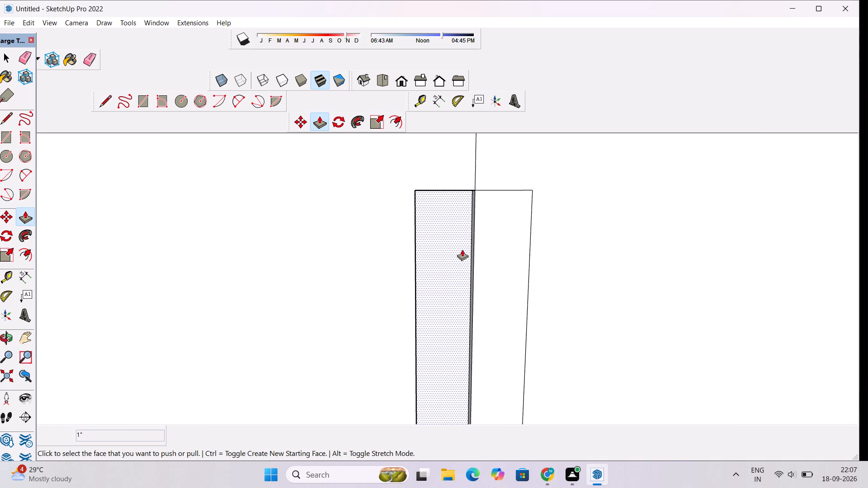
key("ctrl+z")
Pull both handle rectangles on the double door outward by 1" so their front faces are level.
left_click(437, 242)
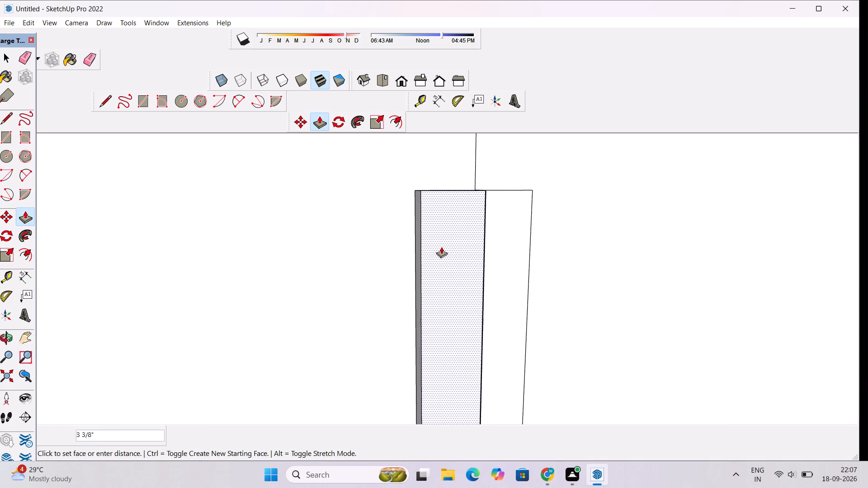
type("1\"")
key("Return")
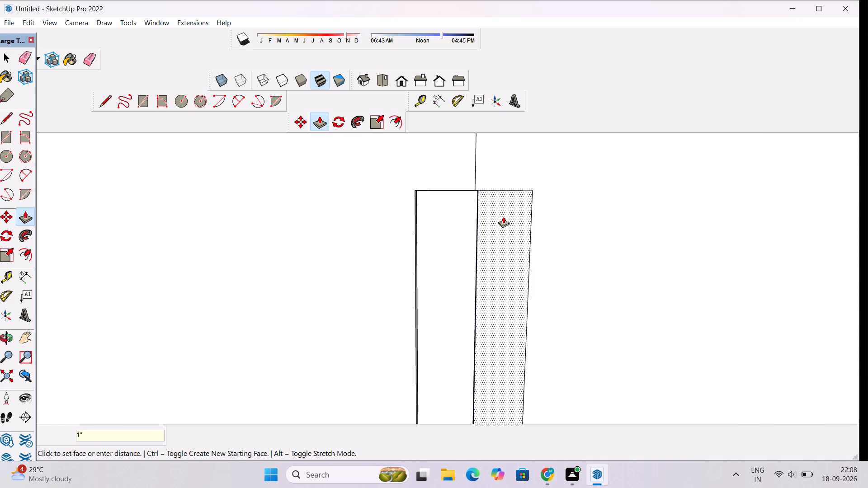
left_click(503, 216)
left_click(457, 220)
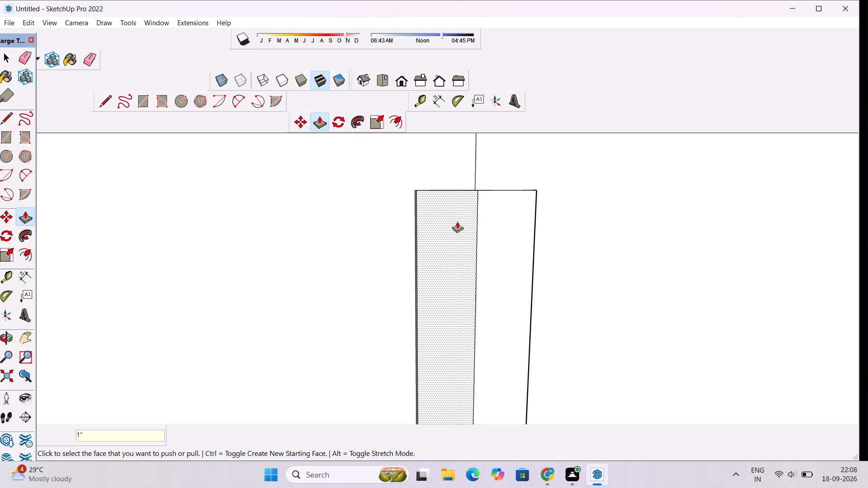
Examine the raised handles on the entrance double door from several angles.
key("o")
scroll(457, 221, "down", 4)
left_click_drag(477, 239, 485, 311)
scroll(526, 224, "down", 4)
left_click_drag(534, 291, 518, 291)
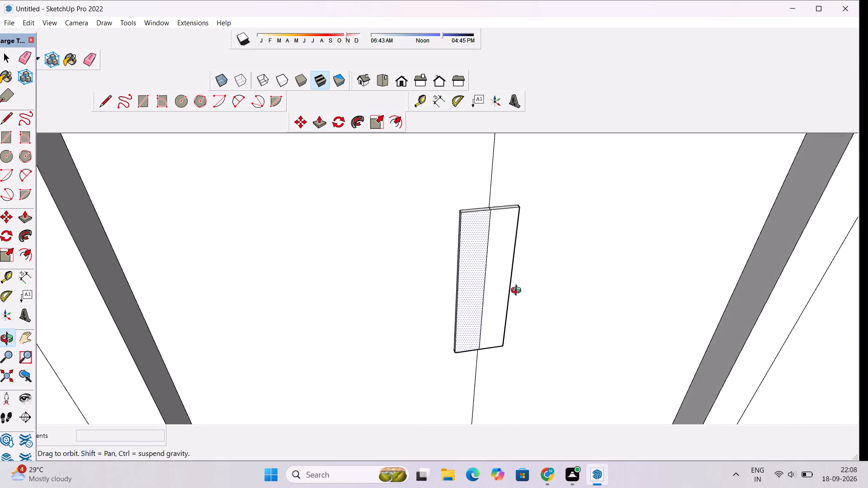
left_click_drag(518, 291, 472, 213)
scroll(484, 229, "down", 6)
left_click_drag(484, 306, 492, 277, "shift")
scroll(494, 276, "down", 5)
left_click_drag(467, 286, 533, 288)
scroll(534, 290, "down", 3)
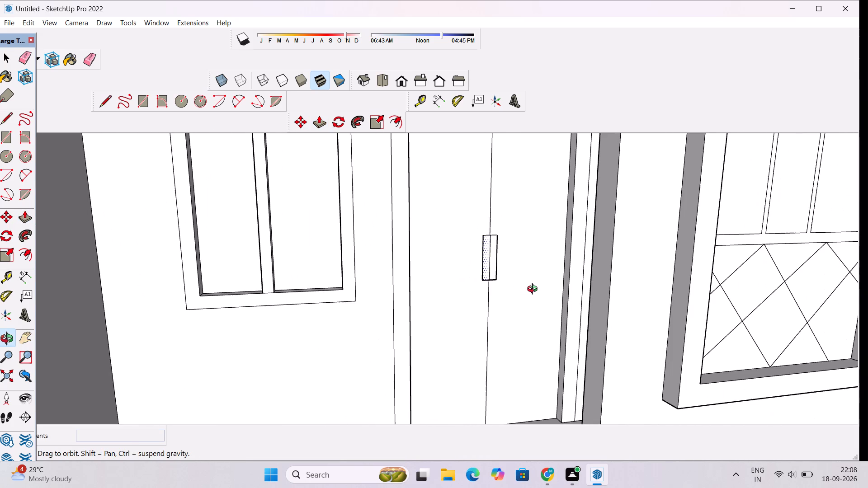
scroll(534, 292, "down", 4)
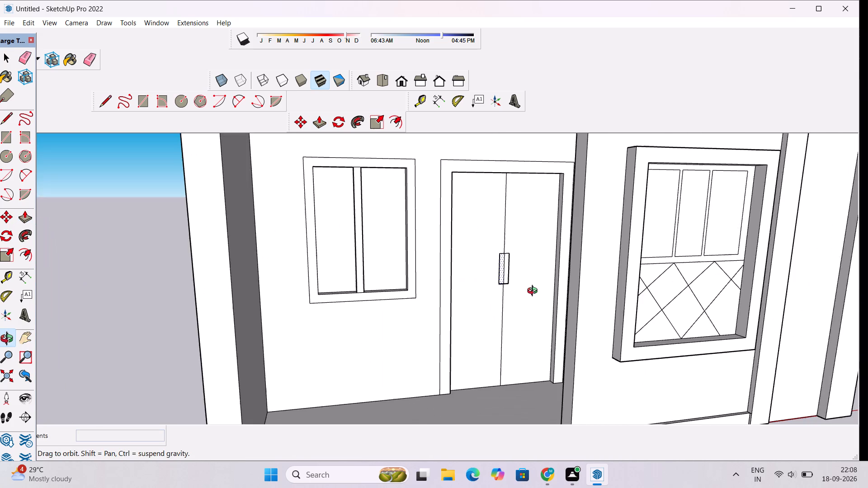
Examine the whole front facade and the porch with its door handles, windows and terrace railing from both sides.
left_click_drag(535, 292, 461, 302)
scroll(460, 302, "down", 6)
left_click_drag(415, 310, 659, 290)
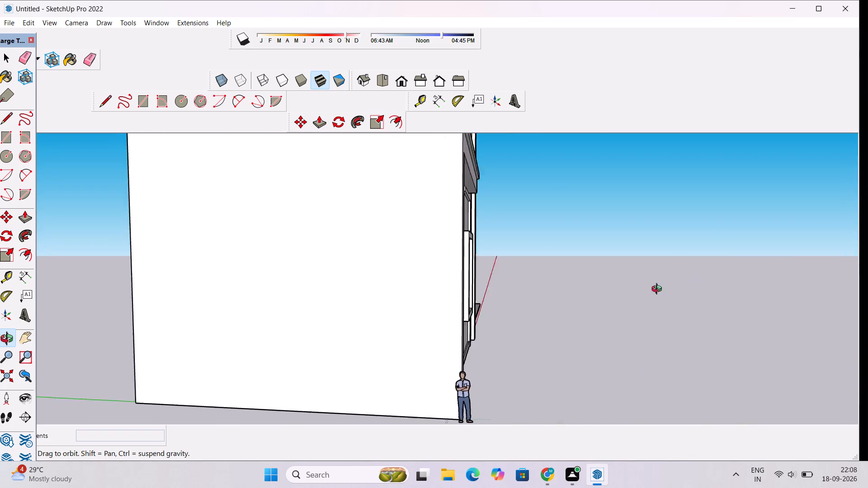
left_click_drag(659, 290, 563, 284)
scroll(562, 284, "down", 2)
left_click_drag(592, 283, 549, 285)
scroll(542, 284, "down", 3)
left_click_drag(548, 266, 550, 286, "shift")
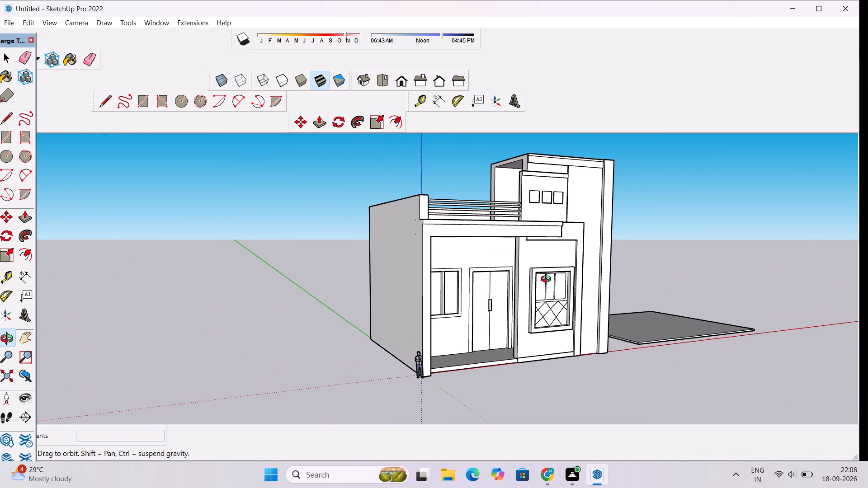
left_click_drag(596, 300, 519, 299)
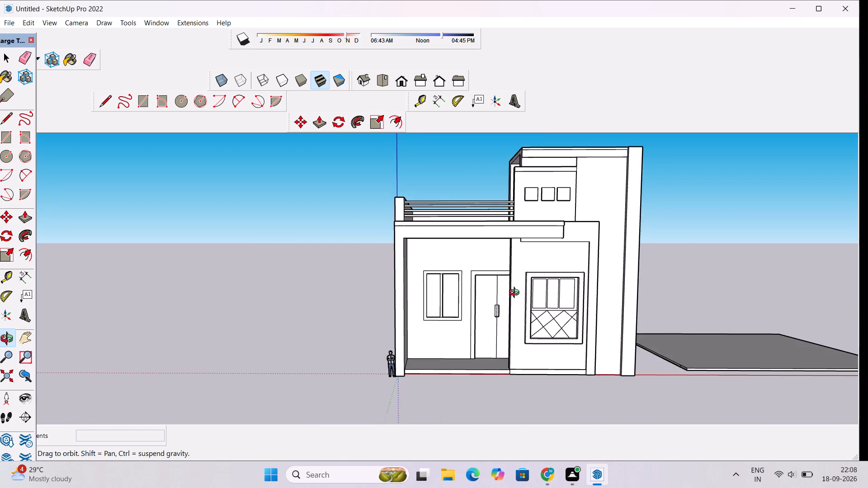
scroll(514, 286, "up", 3)
scroll(482, 255, "up", 2)
left_click_drag(481, 258, 493, 309)
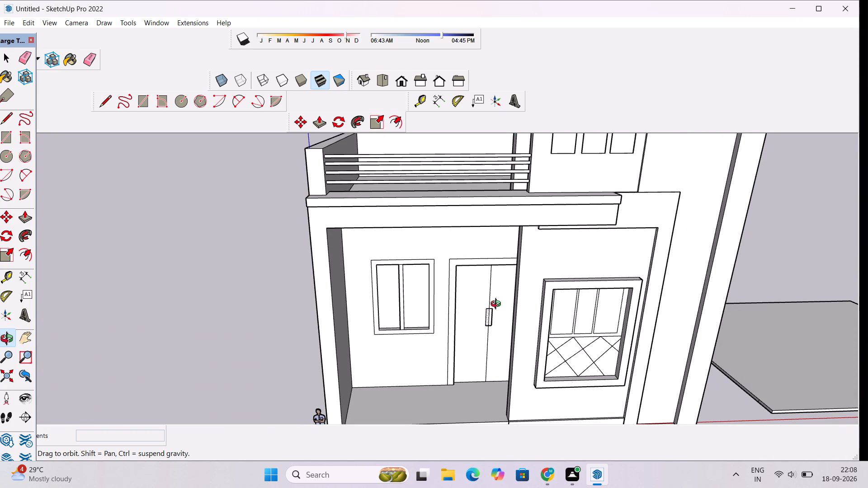
scroll(498, 313, "down", 2)
left_click_drag(501, 356, 489, 323)
scroll(482, 322, "up", 3)
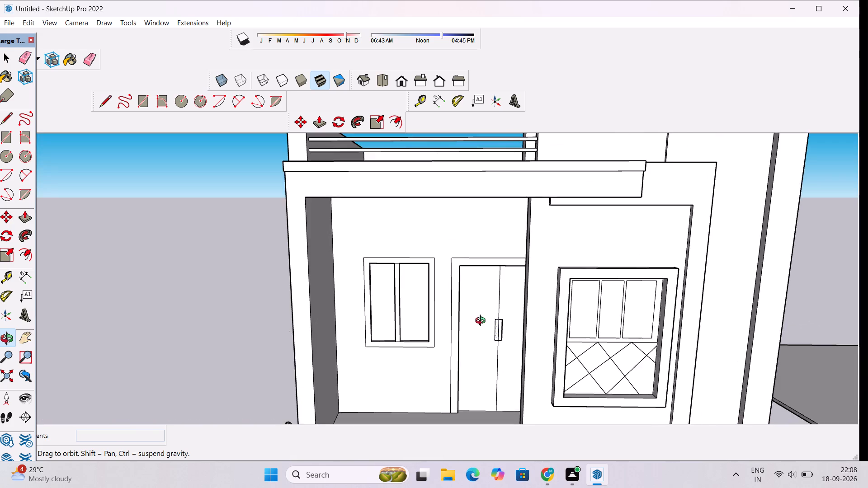
left_click_drag(441, 324, 601, 341)
left_click_drag(619, 348, 531, 349)
scroll(491, 338, "down", 4)
left_click_drag(451, 343, 549, 331, "shift")
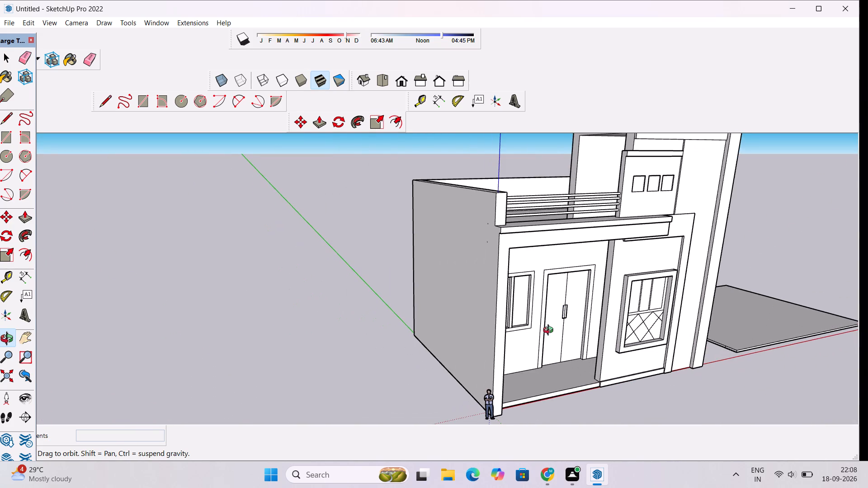
left_click_drag(612, 348, 603, 346)
left_click_drag(601, 345, 559, 348, "shift")
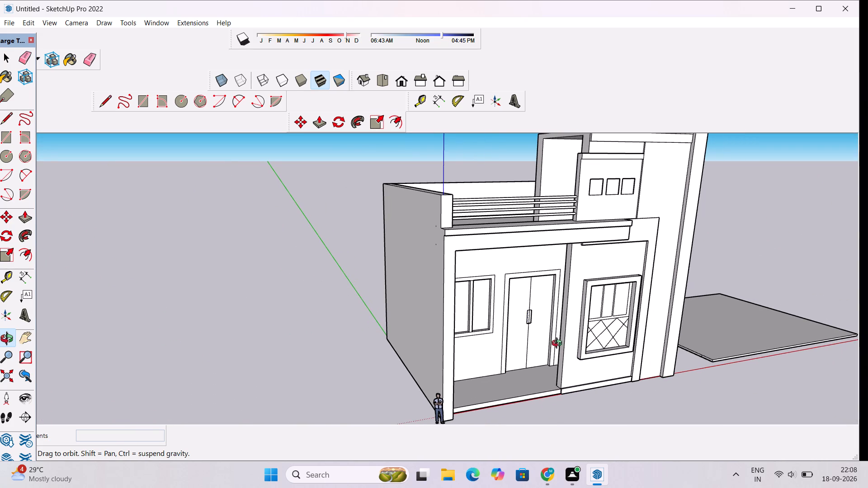
left_click_drag(608, 353, 578, 345)
scroll(578, 345, "down", 1)
left_click_drag(598, 360, 551, 337)
scroll(551, 337, "down", 4)
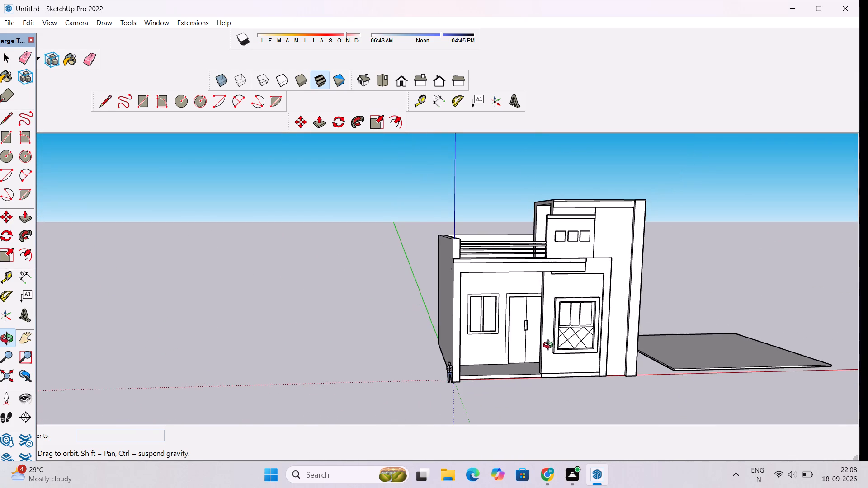
left_click_drag(471, 340, 636, 345)
scroll(630, 346, "up", 4)
left_click_drag(672, 347, 486, 322)
left_click_drag(439, 314, 461, 314, "shift")
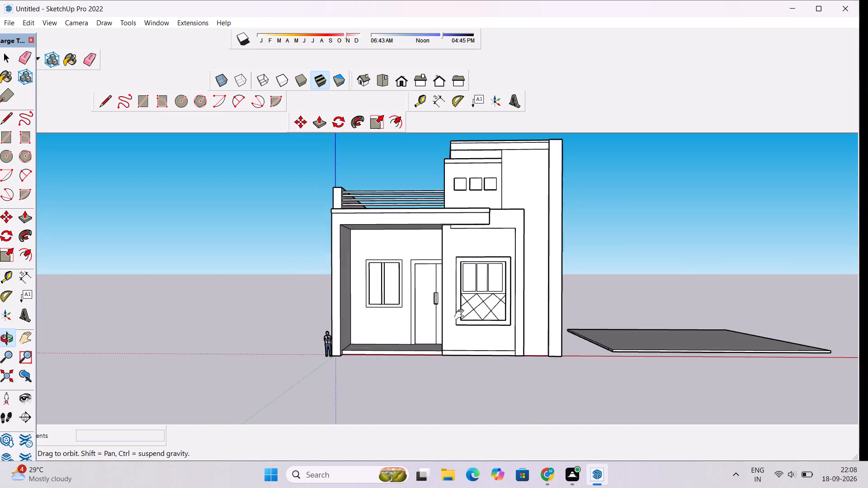
left_click_drag(461, 314, 533, 328, "shift")
left_click_drag(543, 331, 543, 341)
scroll(508, 317, "up", 1)
left_click_drag(498, 308, 528, 308, "shift")
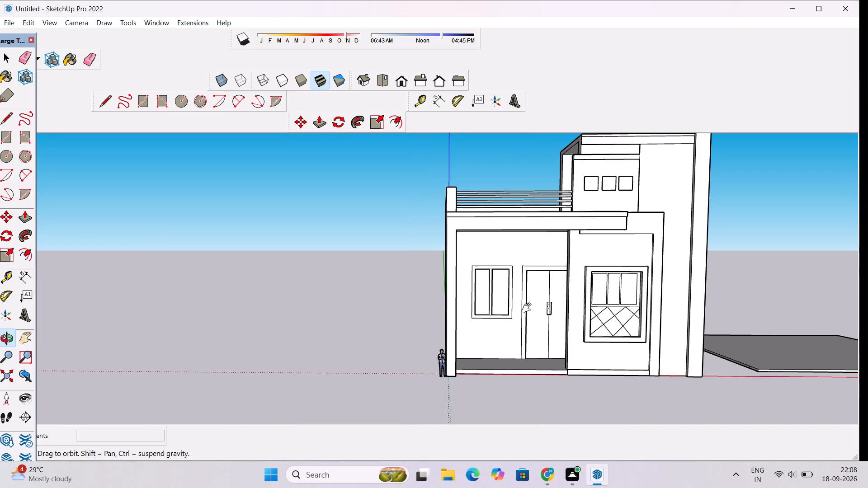
left_click_drag(566, 314, 531, 314)
left_click_drag(512, 308, 549, 317, "shift")
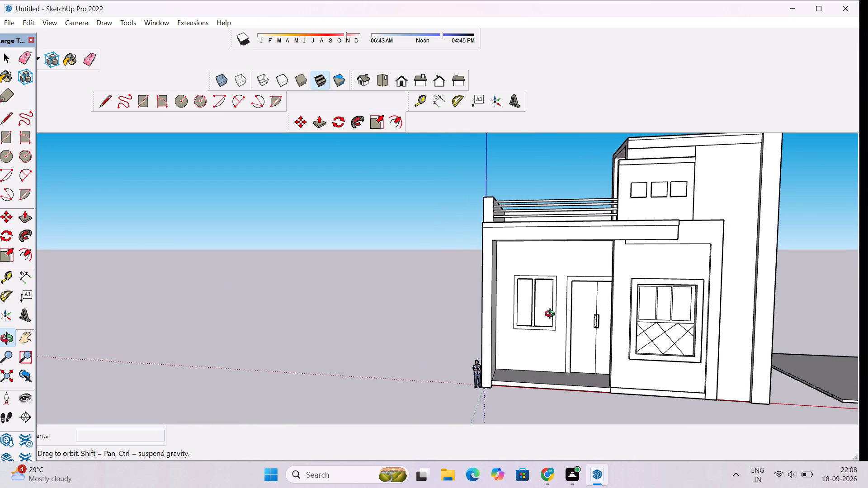
left_click(566, 324)
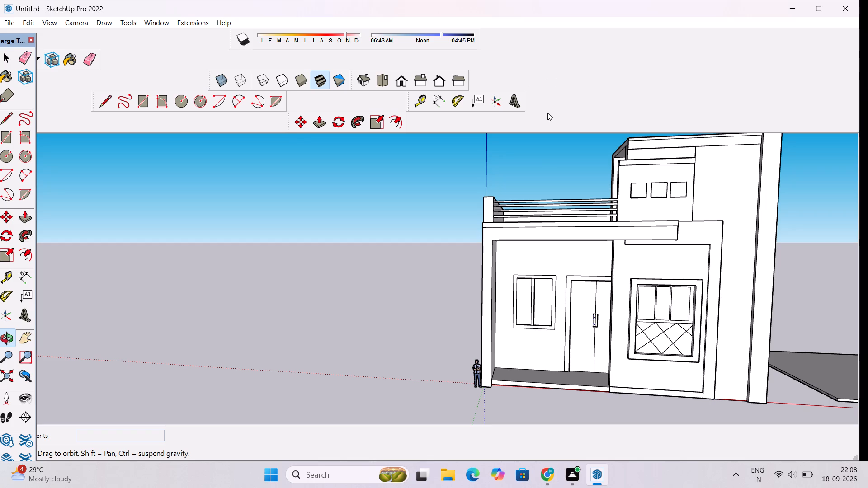
Examine the entire house from above and around its sides, including the terrace, tower and side walls.
scroll(547, 117, "down", 2)
key("o")
scroll(560, 143, "down", 2)
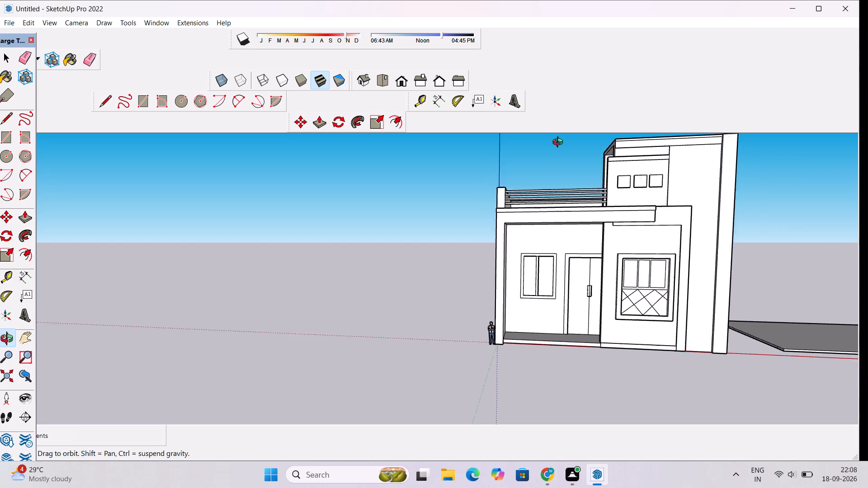
scroll(560, 143, "down", 1)
left_click_drag(561, 150, 567, 165)
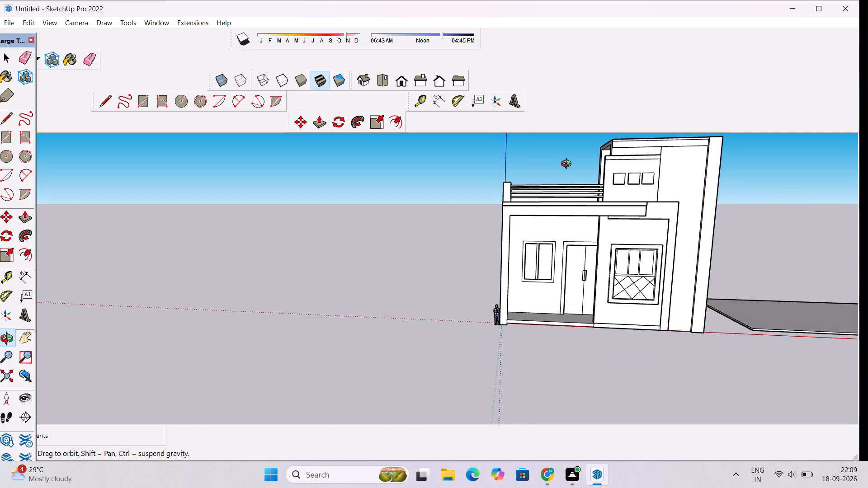
scroll(568, 165, "down", 3)
left_click_drag(570, 169, 577, 198)
scroll(581, 195, "up", 3)
left_click_drag(555, 183, 724, 201)
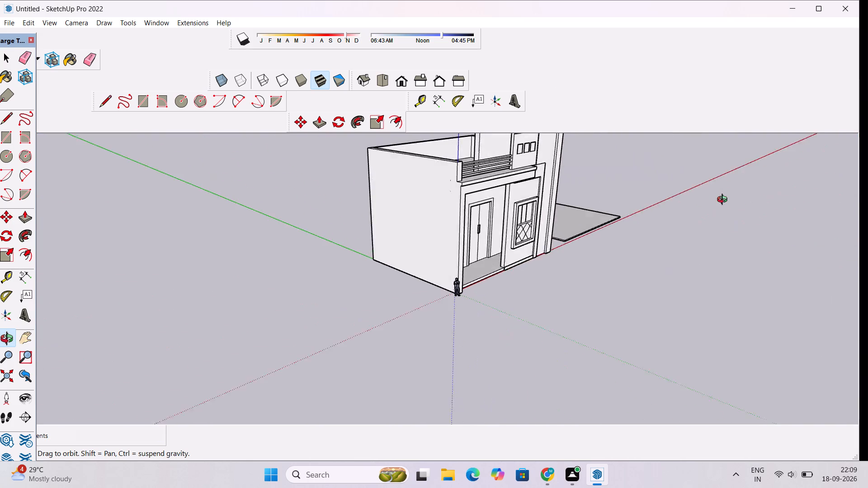
left_click_drag(724, 201, 552, 176)
scroll(552, 176, "down", 5)
left_click_drag(567, 178, 745, 207)
scroll(763, 193, "down", 2)
left_click_drag(783, 191, 698, 206)
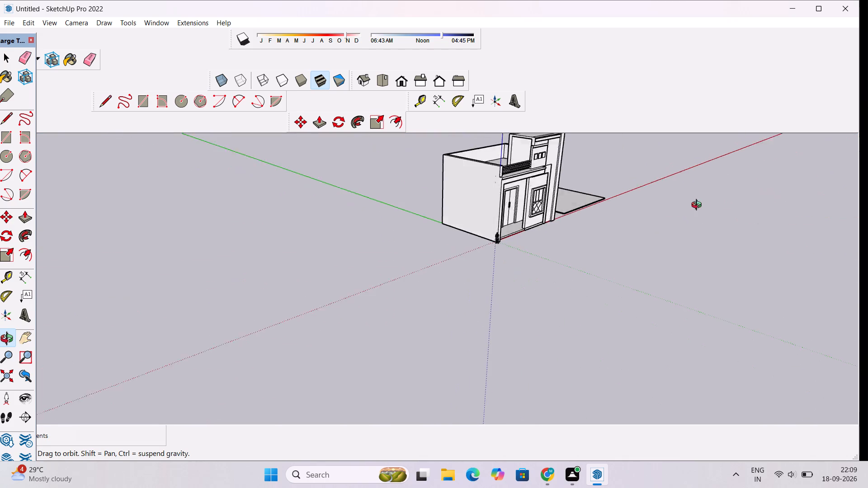
left_click_drag(698, 206, 578, 179)
scroll(576, 178, "up", 3)
left_click_drag(562, 173, 571, 211, "shift")
left_click_drag(453, 192, 619, 199)
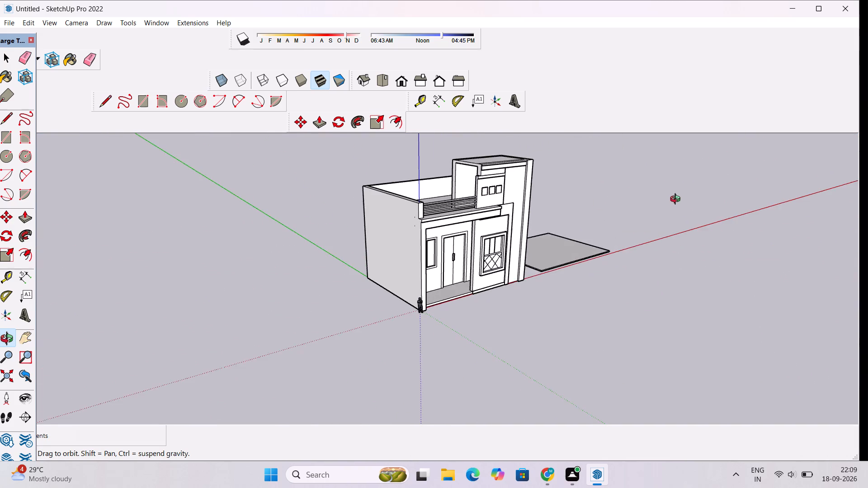
left_click_drag(677, 200, 525, 188)
left_click_drag(436, 186, 605, 193, "shift")
left_click_drag(666, 174, 671, 225)
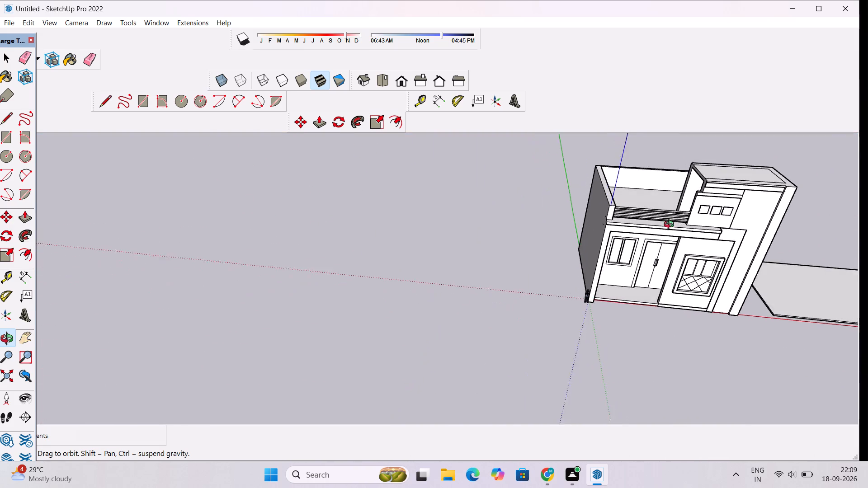
left_click_drag(671, 225, 684, 226)
scroll(712, 206, "up", 9)
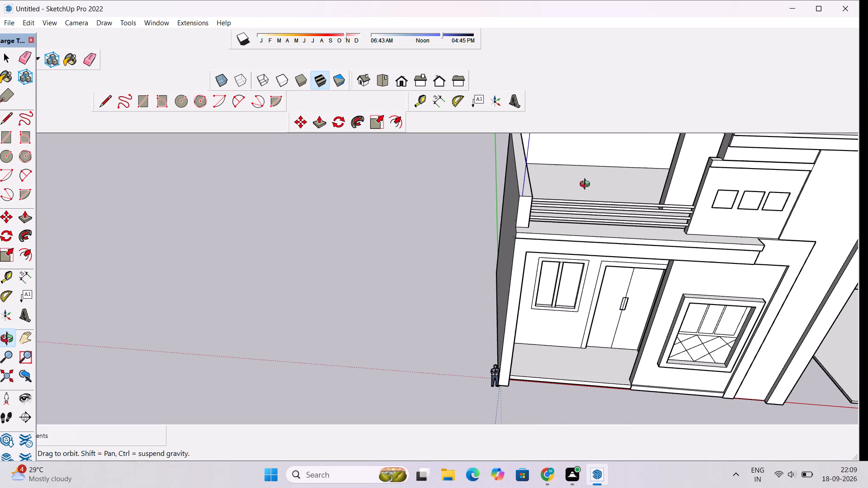
left_click_drag(573, 195, 686, 199)
scroll(686, 199, "down", 3)
left_click_drag(714, 180, 653, 222, "shift")
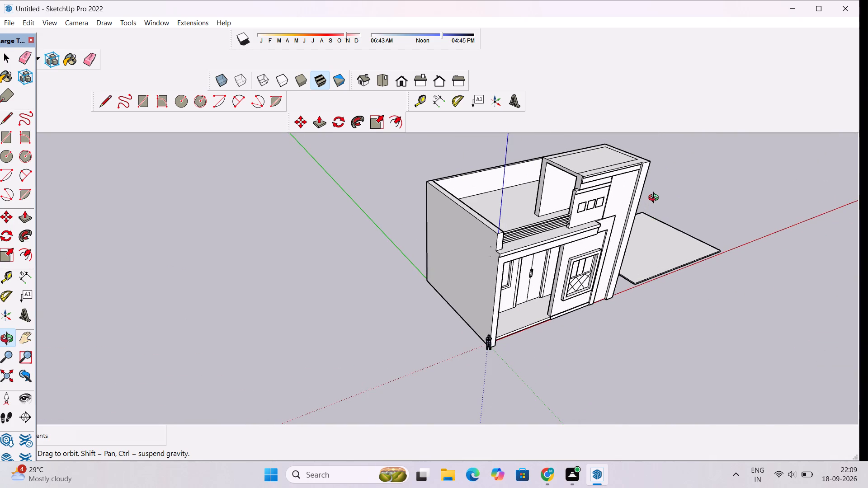
scroll(660, 189, "down", 5)
left_click_drag(493, 228, 590, 224)
left_click_drag(650, 233, 628, 233)
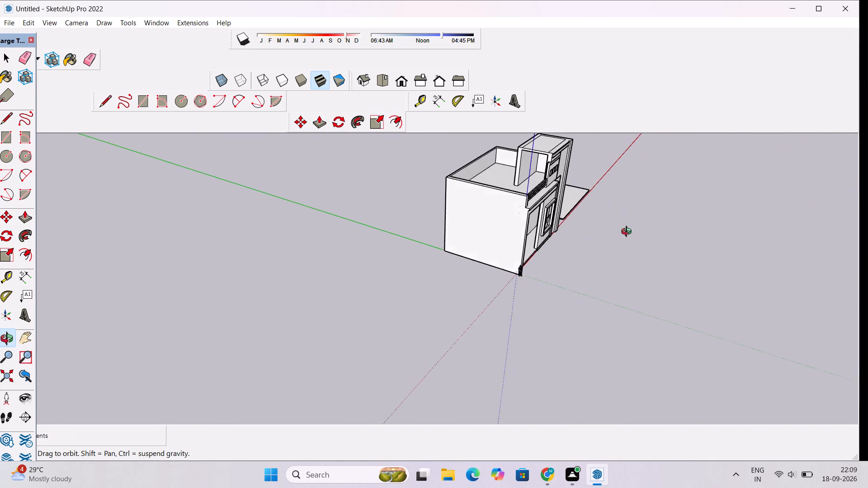
left_click_drag(628, 233, 549, 177)
scroll(547, 173, "up", 5)
left_click_drag(641, 226, 498, 210)
scroll(440, 199, "down", 4)
left_click_drag(410, 196, 689, 234)
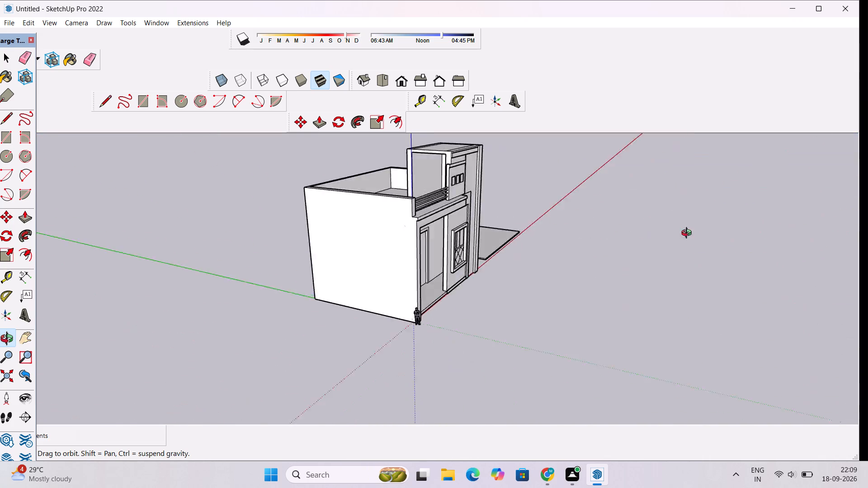
left_click_drag(689, 234, 341, 180)
left_click_drag(326, 161, 264, 171)
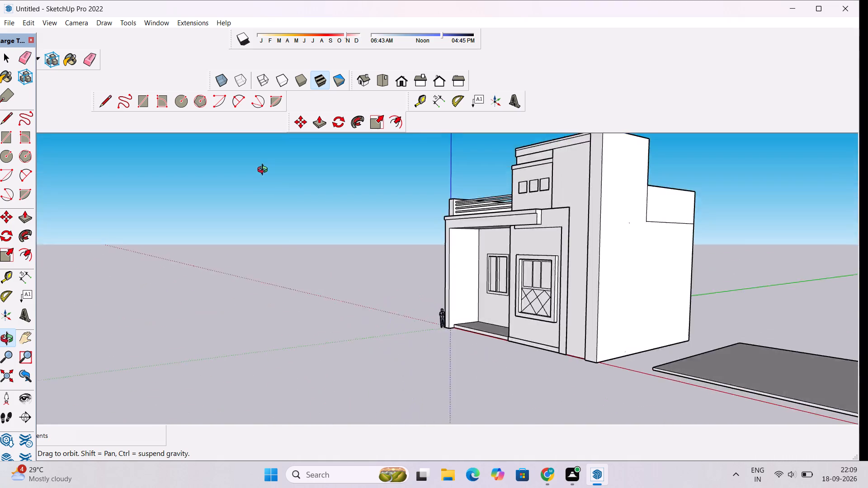
Examine the house from the front and both sides, together with the separate slab on the ground beside it.
left_click_drag(264, 171, 564, 236)
left_click_drag(586, 249, 412, 227)
left_click_drag(341, 194, 422, 225)
scroll(462, 189, "down", 5)
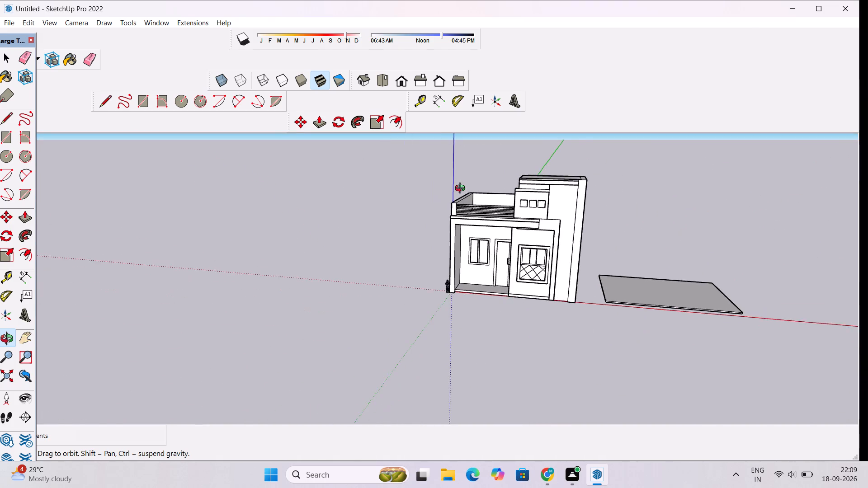
left_click_drag(462, 189, 479, 244)
scroll(472, 205, "up", 7)
left_click_drag(339, 211, 526, 190)
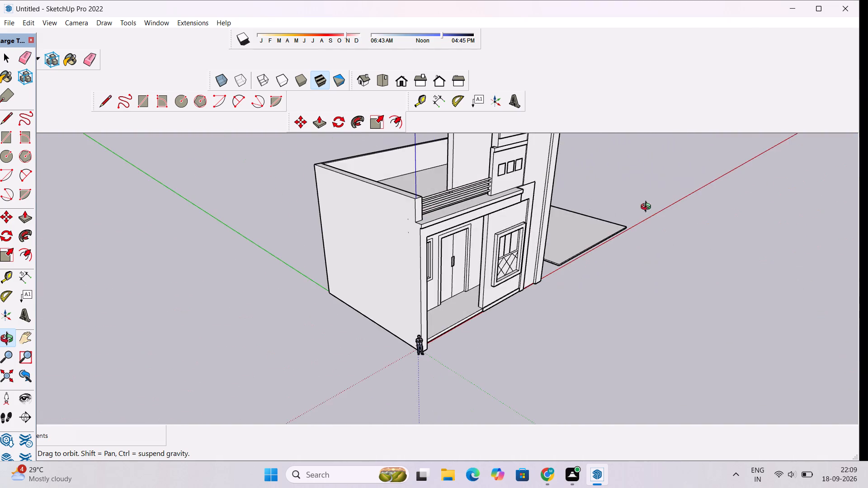
left_click_drag(693, 243, 489, 225)
left_click_drag(362, 204, 505, 234, "shift")
scroll(514, 232, "down", 5)
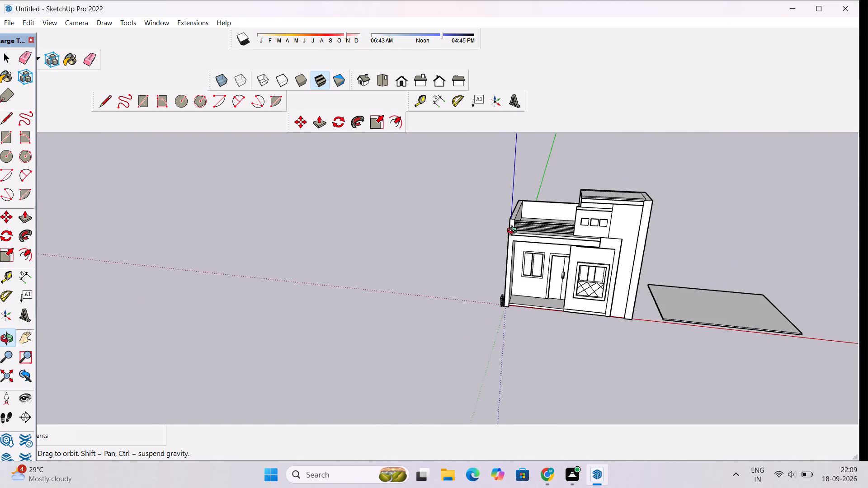
scroll(514, 232, "down", 1)
left_click_drag(441, 226, 628, 230)
scroll(589, 221, "up", 5)
left_click_drag(614, 235, 512, 238)
scroll(484, 223, "up", 3)
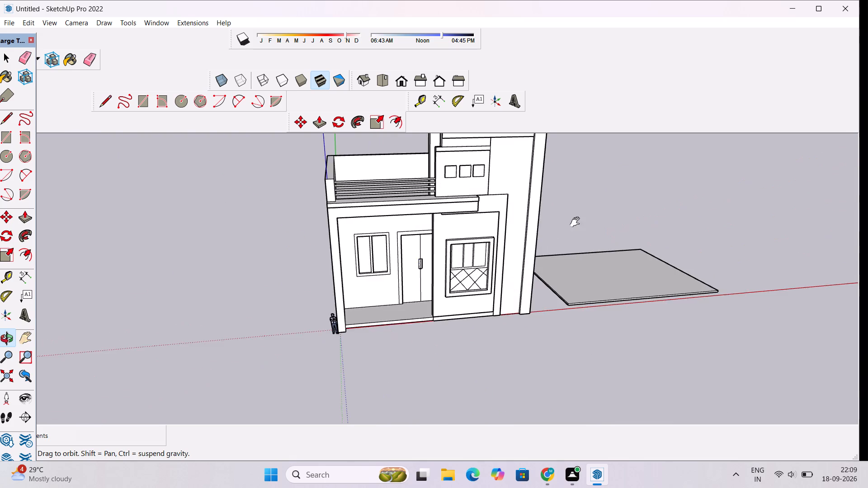
Delete the separate flat rectangular slab lying on the ground beside the house.
left_click_drag(577, 222, 538, 235, "shift")
left_click_drag(557, 247, 531, 243, "shift")
key("space")
left_click(547, 285)
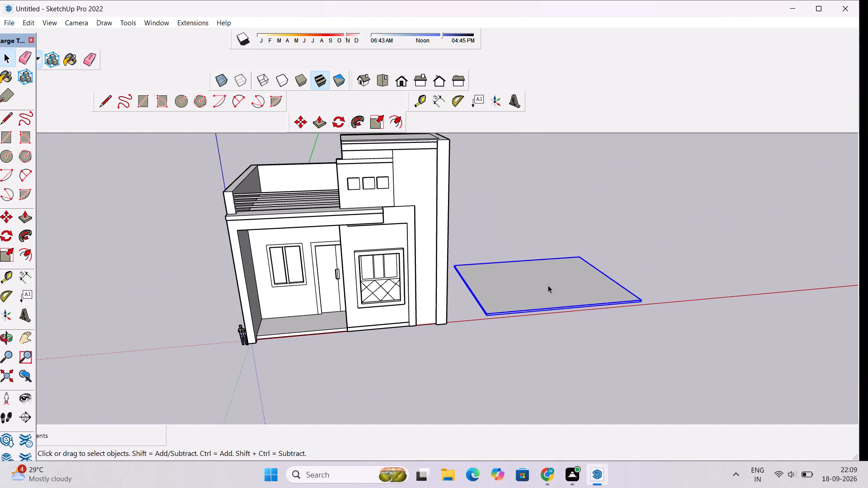
key("Delete")
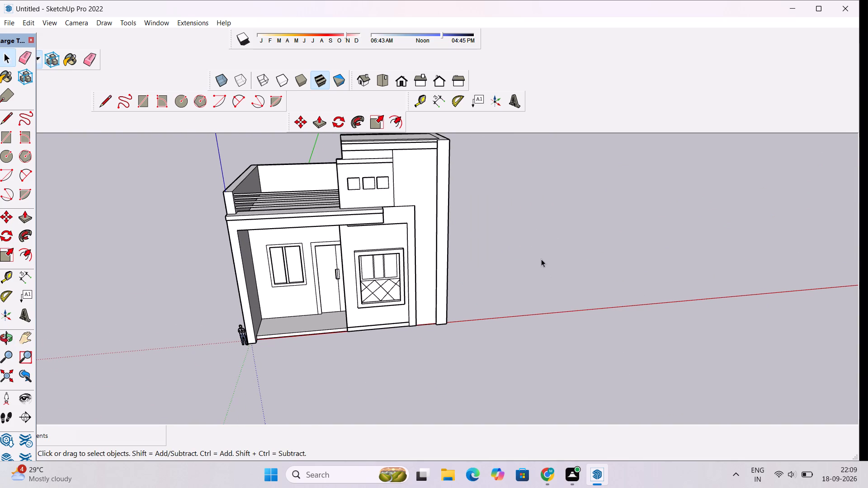
Examine the house on its own from the front and both sides, including the terrace, tower and porch.
key("o")
scroll(535, 250, "down", 4)
left_click_drag(561, 254, 515, 254)
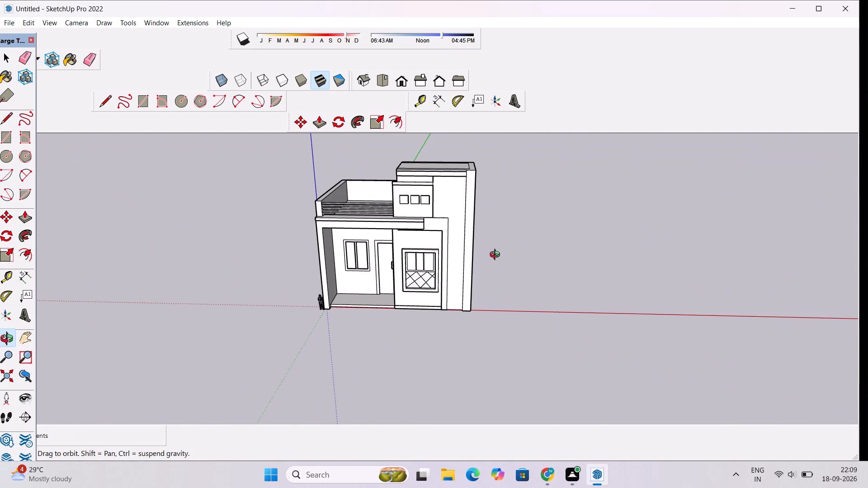
scroll(496, 253, "down", 2)
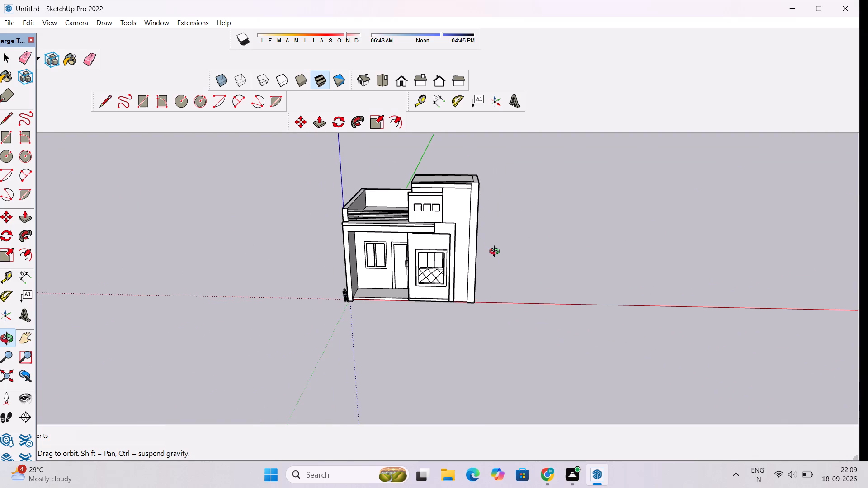
left_click_drag(438, 247, 495, 255, "shift")
left_click_drag(411, 269, 454, 286)
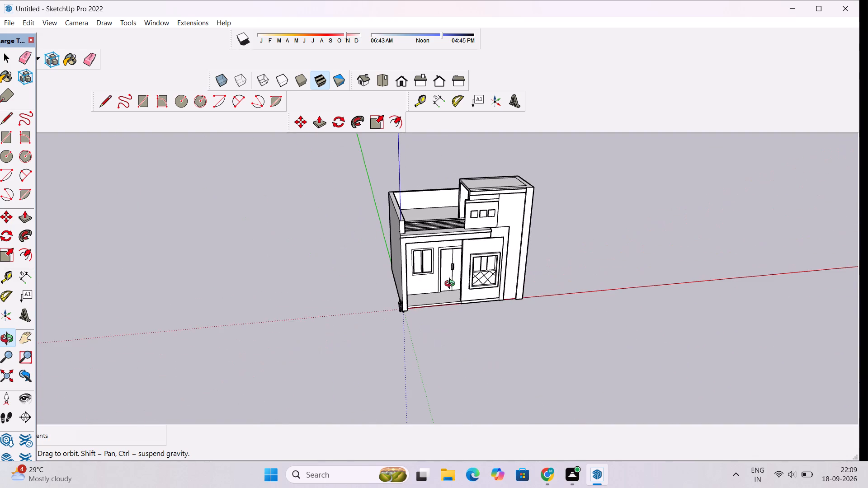
left_click_drag(421, 283, 480, 281, "shift")
scroll(491, 278, "up", 3)
scroll(491, 275, "down", 4)
left_click_drag(540, 302, 486, 246)
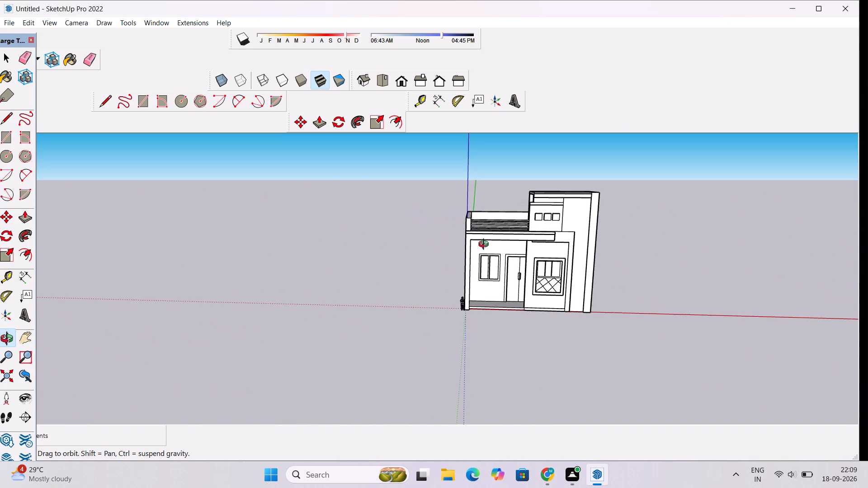
scroll(483, 247, "up", 3)
left_click_drag(472, 251, 575, 269)
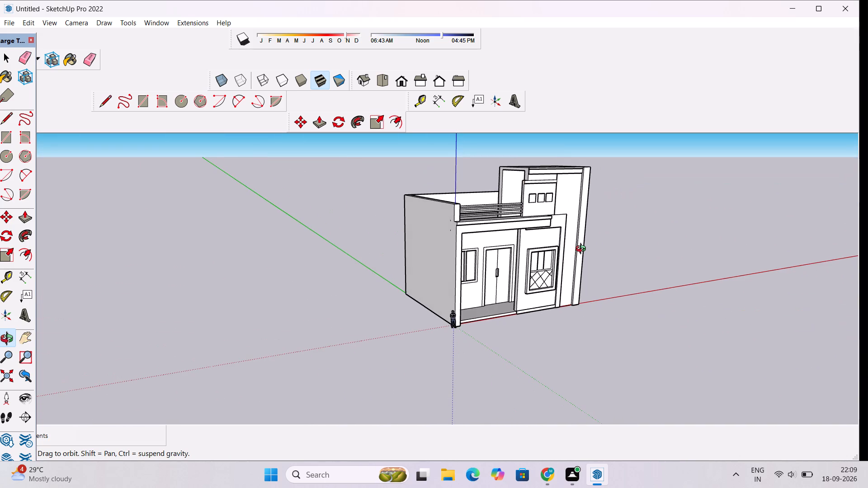
scroll(572, 276, "up", 3)
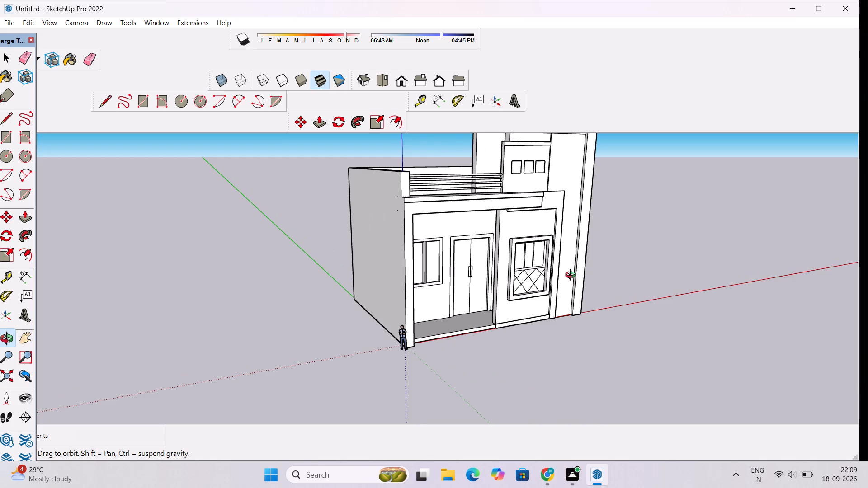
left_click_drag(577, 274, 533, 278)
left_click_drag(495, 280, 516, 280)
left_click_drag(579, 285, 403, 247)
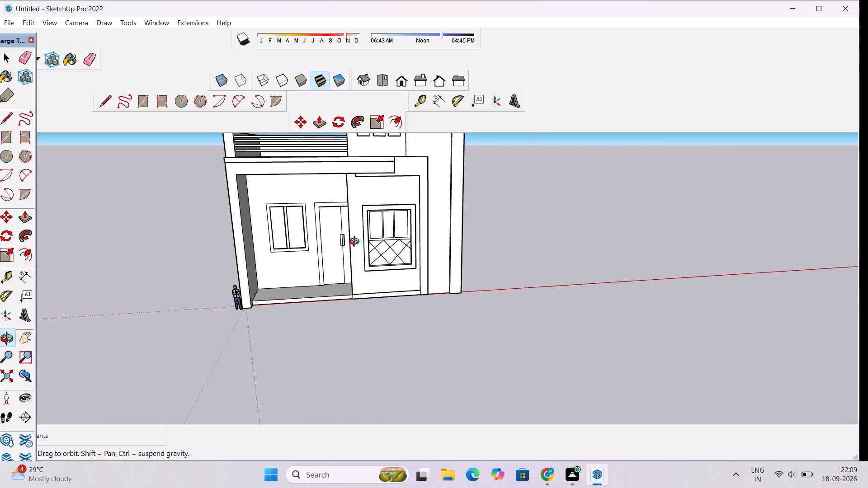
scroll(355, 242, "up", 3)
left_click_drag(338, 249, 388, 256)
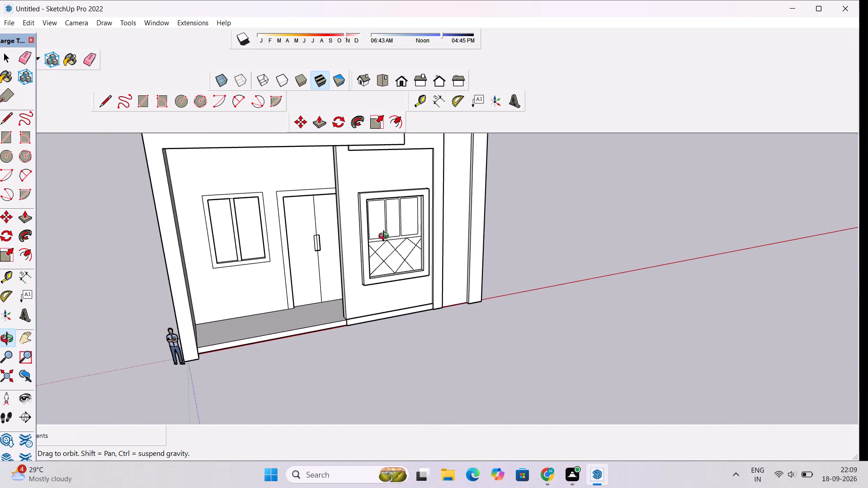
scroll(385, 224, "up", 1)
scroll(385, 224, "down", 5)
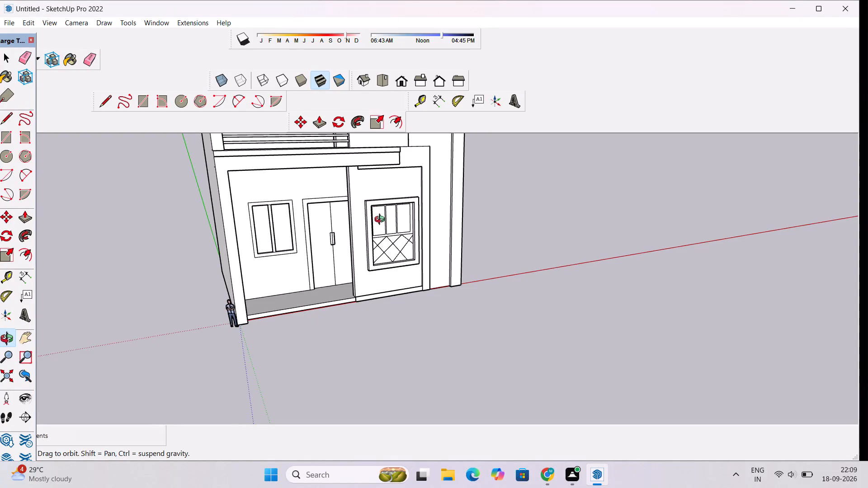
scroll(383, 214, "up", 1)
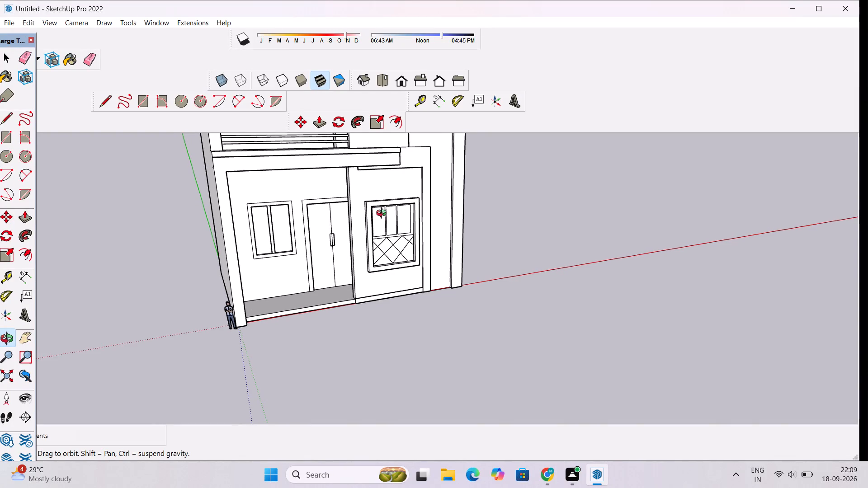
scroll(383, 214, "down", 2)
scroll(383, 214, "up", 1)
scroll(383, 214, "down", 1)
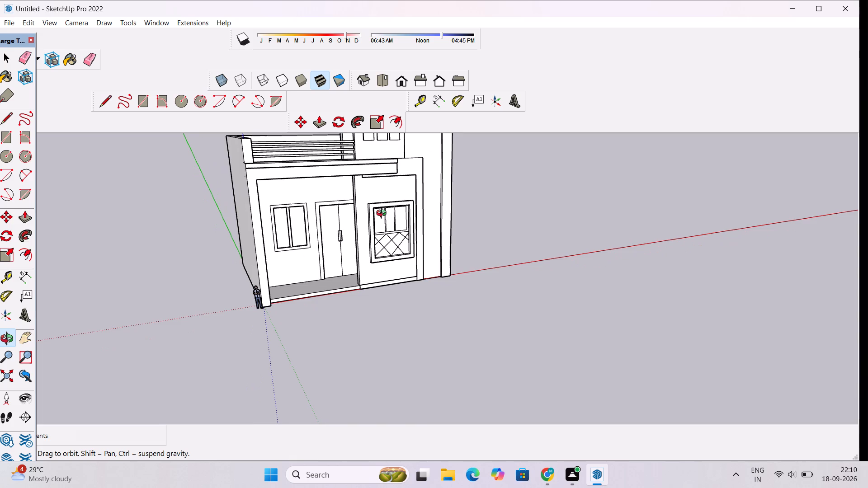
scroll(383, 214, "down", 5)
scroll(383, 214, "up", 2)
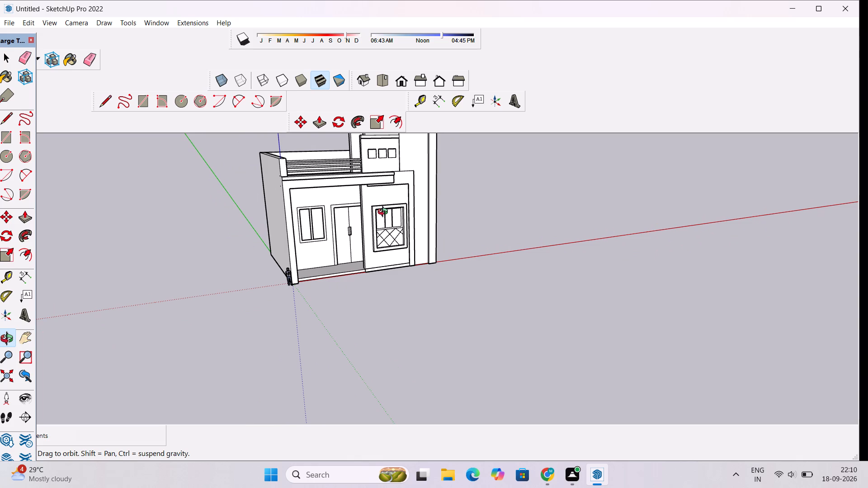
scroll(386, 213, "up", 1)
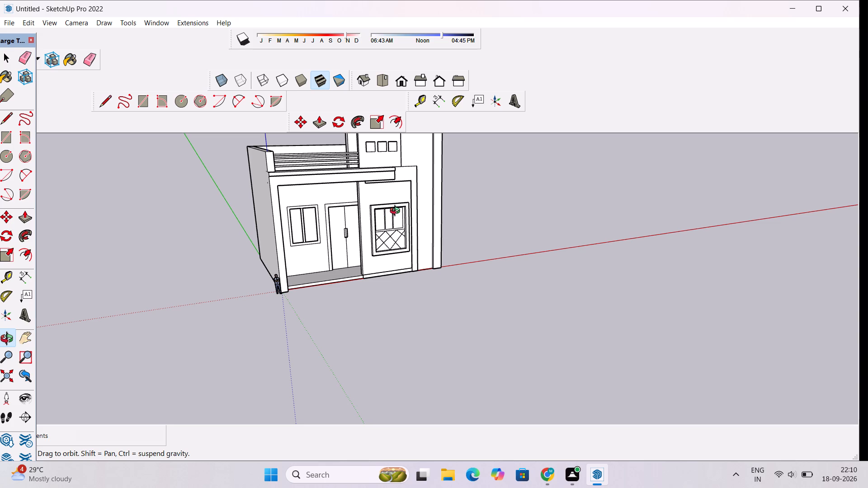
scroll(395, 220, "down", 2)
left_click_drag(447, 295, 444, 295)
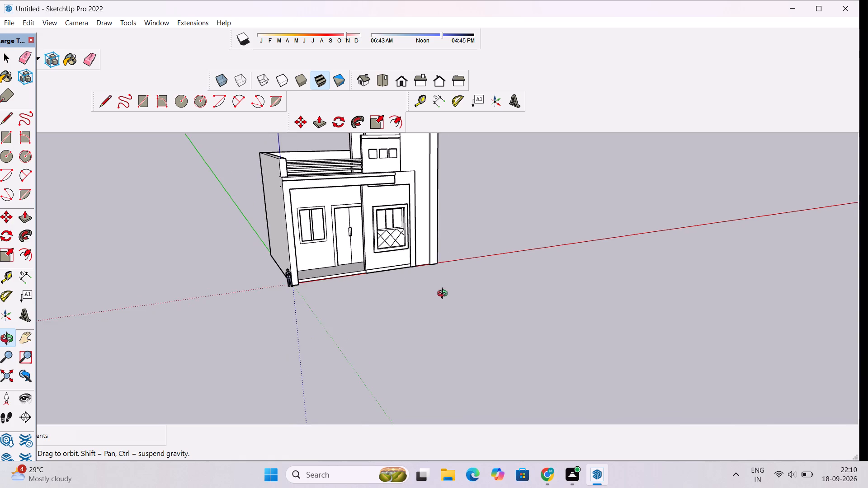
Examine the porch front and inspect the raised handles on the entrance double door up close.
left_click_drag(444, 295, 369, 224)
scroll(369, 224, "up", 3)
left_click_drag(375, 234, 387, 289)
scroll(387, 286, "up", 4)
left_click_drag(351, 277, 392, 273)
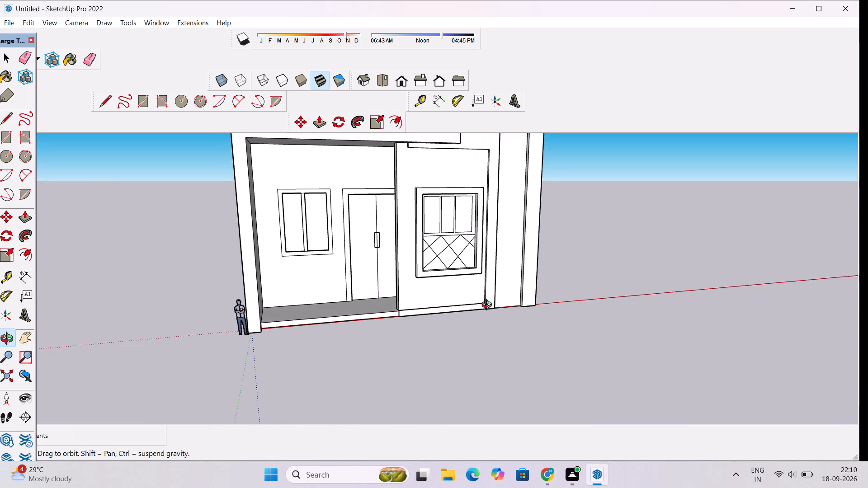
left_click_drag(487, 307, 394, 302)
scroll(348, 282, "up", 1)
left_click_drag(329, 292, 363, 297)
scroll(393, 292, "down", 4)
left_click_drag(359, 295, 432, 284)
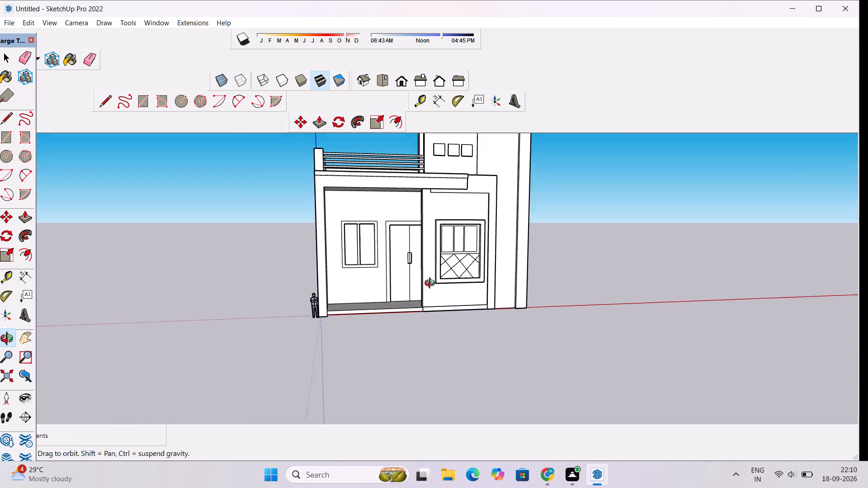
left_click_drag(432, 284, 500, 265)
scroll(438, 267, "up", 15)
left_click_drag(414, 269, 367, 300)
scroll(323, 251, "up", 3)
left_click_drag(343, 230, 387, 294)
scroll(370, 253, "up", 4)
left_click_drag(409, 270, 361, 273)
left_click_drag(383, 181, 412, 256, "shift")
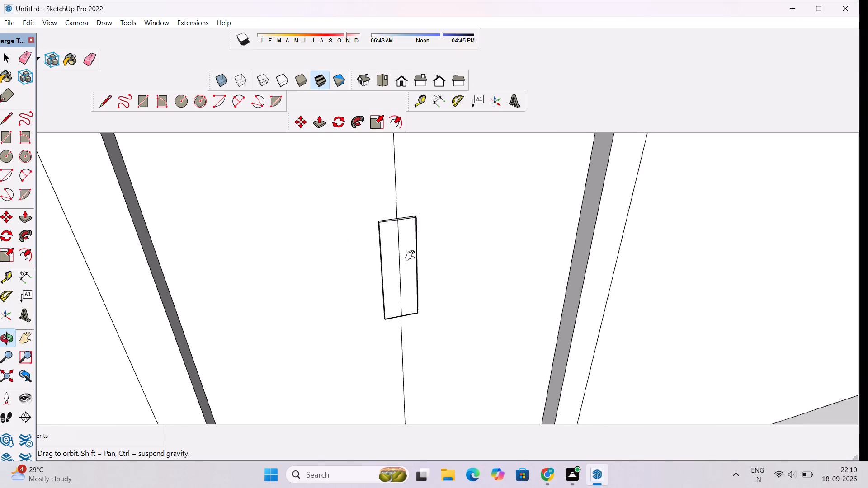
left_click_drag(412, 256, 414, 258, "shift")
scroll(415, 259, "down", 6)
left_click_drag(428, 302, 418, 288)
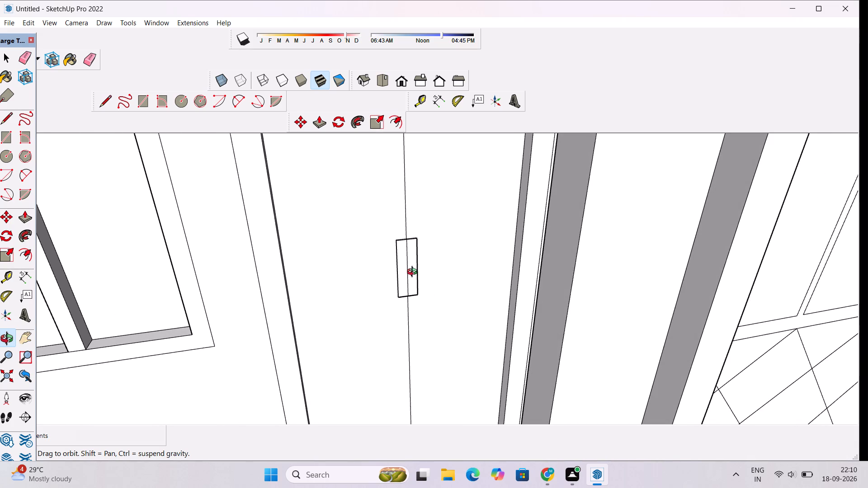
left_click_drag(415, 277, 397, 272)
Examine the porch recess, its two-pane window, the double door and the framed lattice window from several angles.
scroll(396, 268, "down", 5)
left_click_drag(385, 272, 405, 264, "shift")
scroll(406, 266, "down", 5)
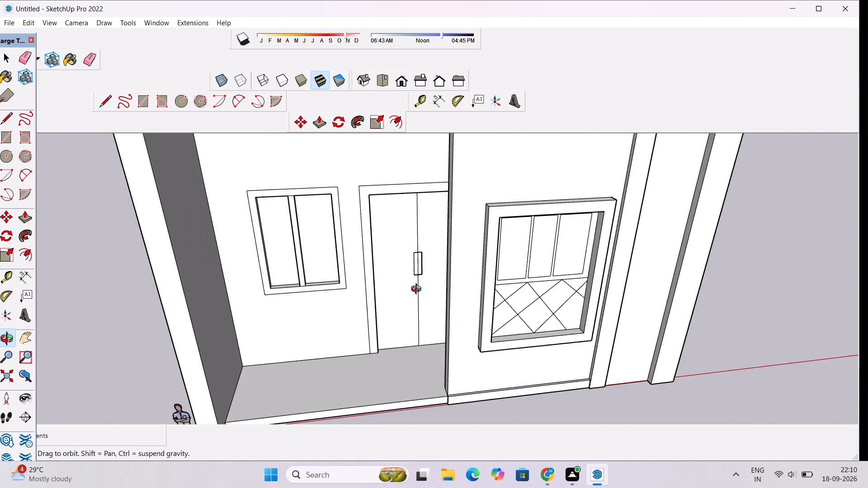
left_click_drag(420, 301, 400, 276)
scroll(397, 267, "down", 3)
left_click_drag(393, 305, 394, 248)
scroll(396, 247, "down", 4)
left_click_drag(415, 309, 365, 270)
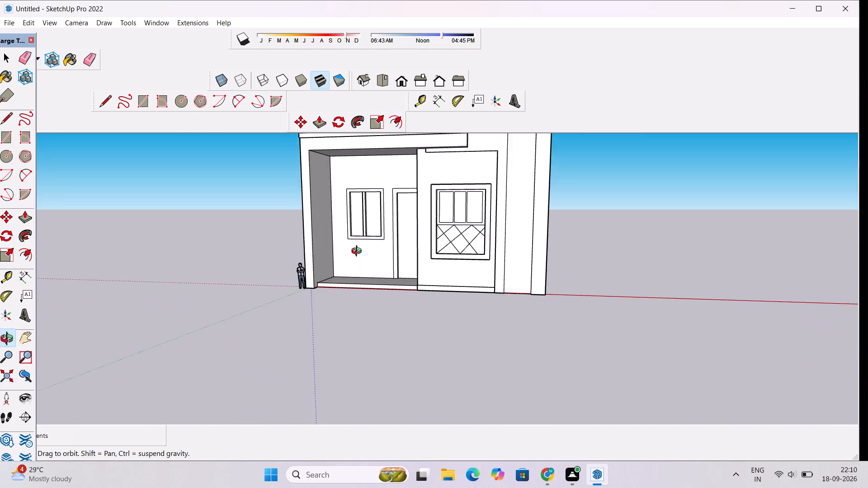
scroll(359, 252, "up", 3)
left_click_drag(381, 257, 402, 263)
left_click_drag(389, 255, 396, 290, "shift")
scroll(396, 281, "down", 4)
left_click_drag(343, 263, 465, 271)
scroll(411, 254, "up", 4)
left_click_drag(430, 272, 360, 253)
scroll(355, 246, "up", 1)
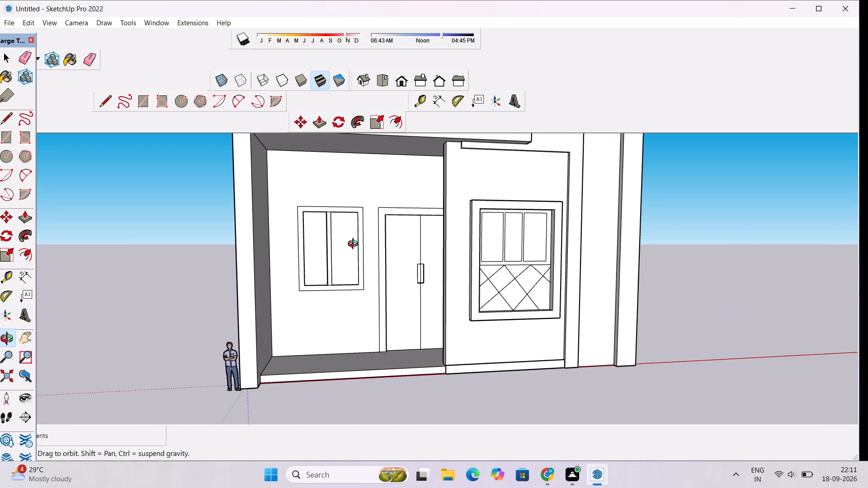
left_click_drag(362, 242, 386, 264, "shift")
left_click_drag(410, 274, 386, 272)
scroll(367, 259, "up", 3)
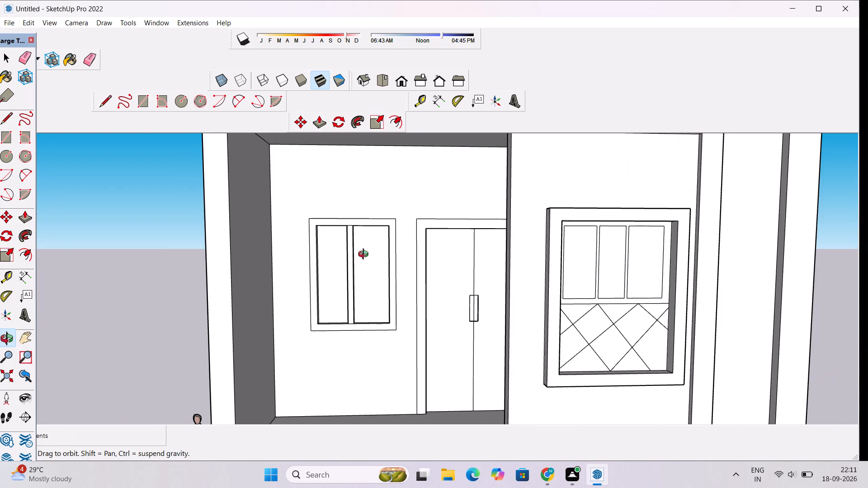
scroll(365, 255, "up", 6)
left_click_drag(363, 251, 268, 279)
scroll(287, 257, "down", 9)
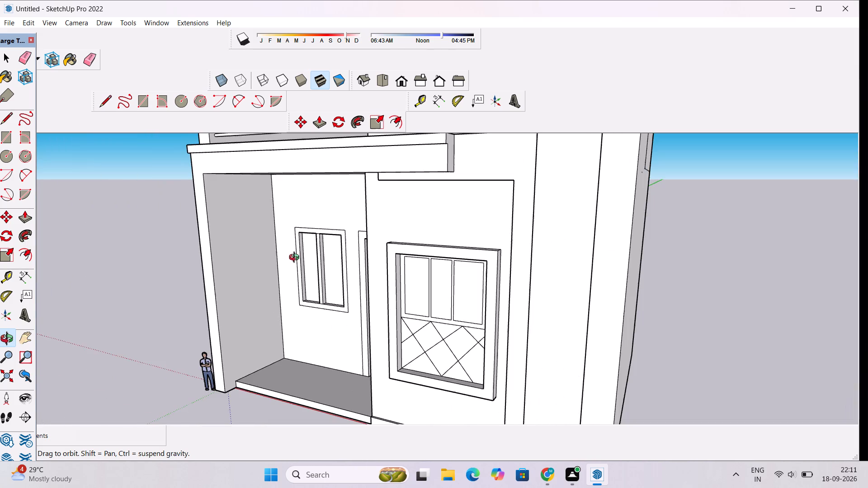
left_click_drag(274, 277, 351, 287)
left_click_drag(392, 301, 409, 249, "shift")
scroll(410, 249, "down", 6)
Examine the porch, double door and framed window from the side wall round to the front.
left_click_drag(244, 265, 476, 263)
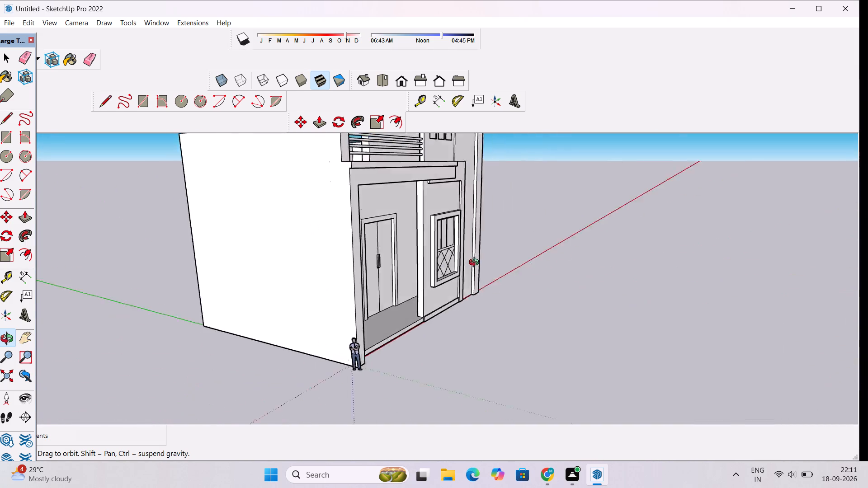
left_click_drag(476, 263, 455, 307)
scroll(452, 298, "up", 4)
left_click_drag(467, 328, 399, 314)
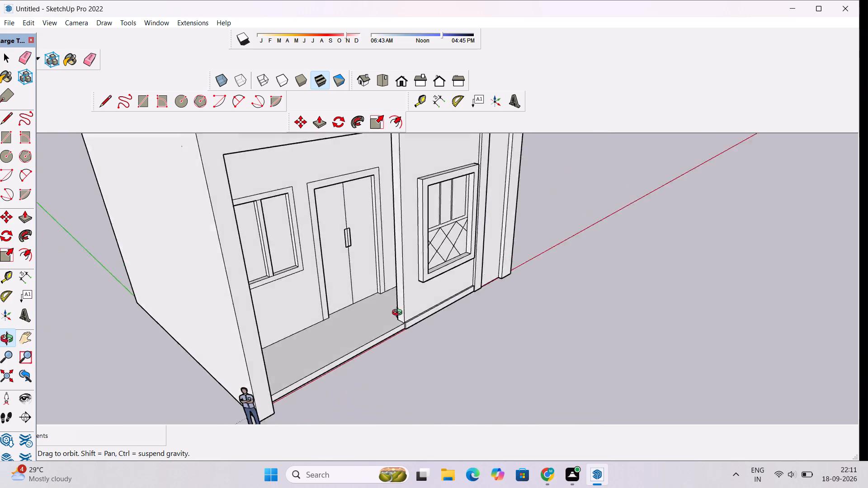
left_click_drag(399, 314, 368, 288)
left_click_drag(581, 317, 461, 305)
scroll(406, 283, "up", 2)
left_click_drag(401, 282, 432, 283, "shift")
scroll(434, 283, "down", 5)
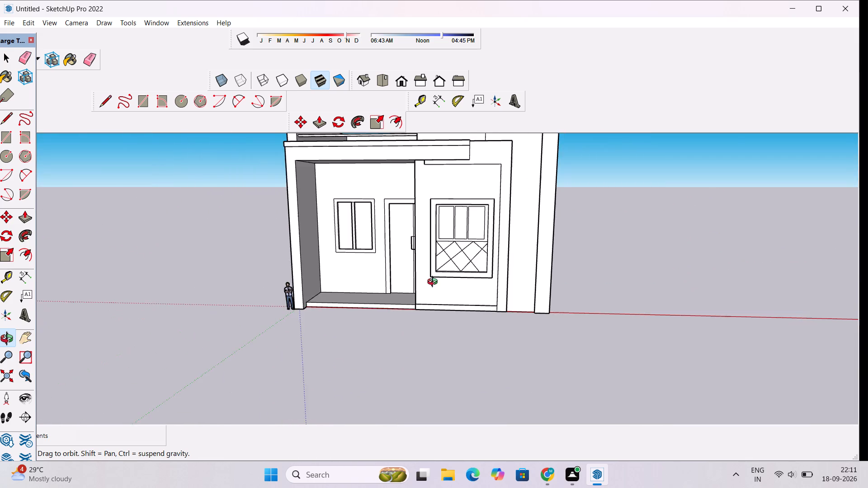
left_click_drag(376, 277, 606, 287)
scroll(496, 286, "up", 5)
left_click_drag(564, 308, 490, 321)
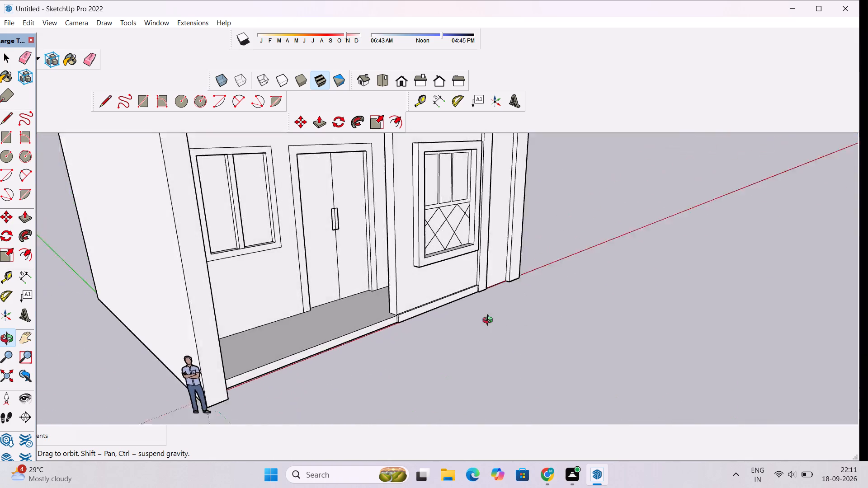
left_click_drag(490, 321, 438, 273)
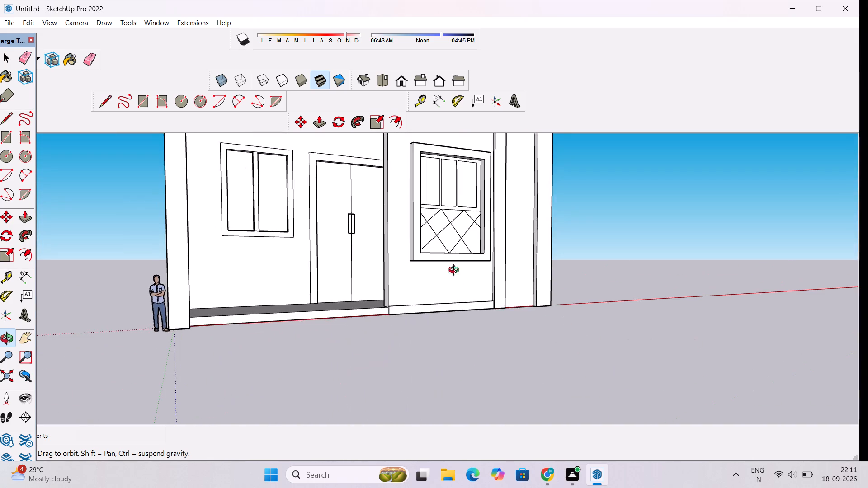
left_click_drag(463, 266, 351, 309)
scroll(372, 279, "down", 5)
left_click_drag(379, 278, 444, 280, "shift")
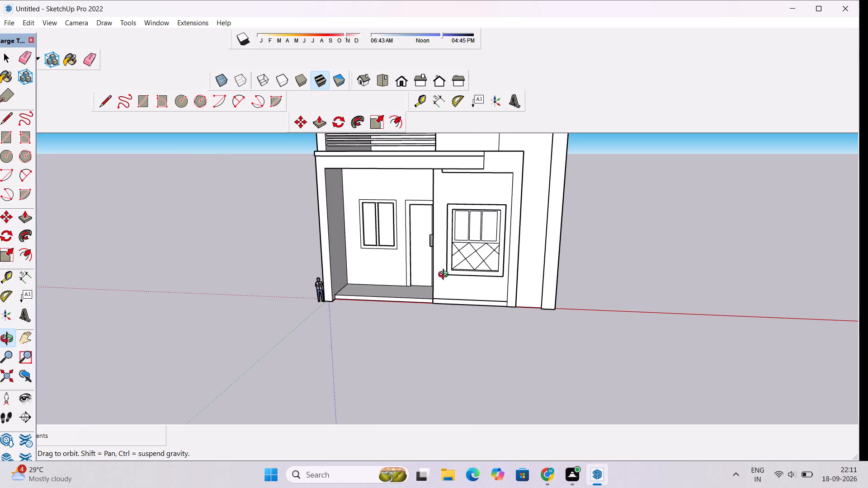
Examine the house front, porch, terrace railing and tower from several angles, finishing on a straight front view.
left_click_drag(445, 268, 454, 300)
scroll(454, 300, "down", 2)
left_click_drag(430, 284, 476, 287)
scroll(476, 287, "up", 4)
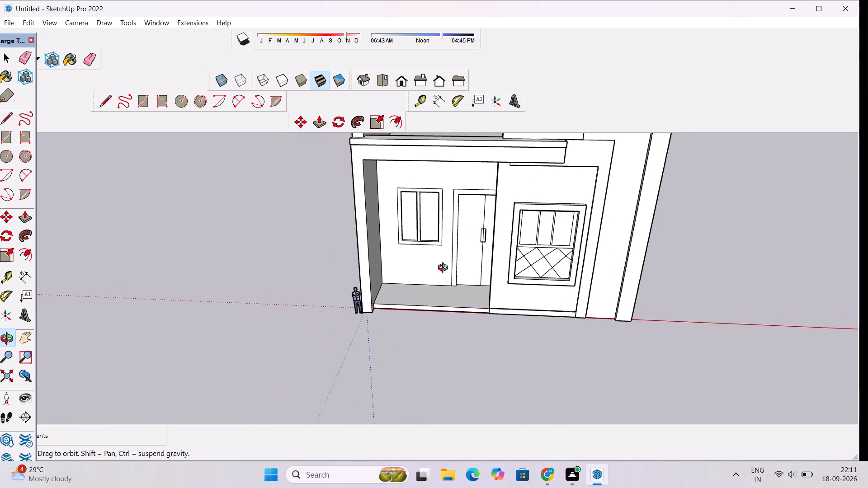
left_click_drag(413, 263, 502, 267)
left_click_drag(541, 287, 479, 283)
scroll(453, 270, "down", 4)
left_click_drag(440, 263, 492, 327, "shift")
scroll(492, 327, "up", 2)
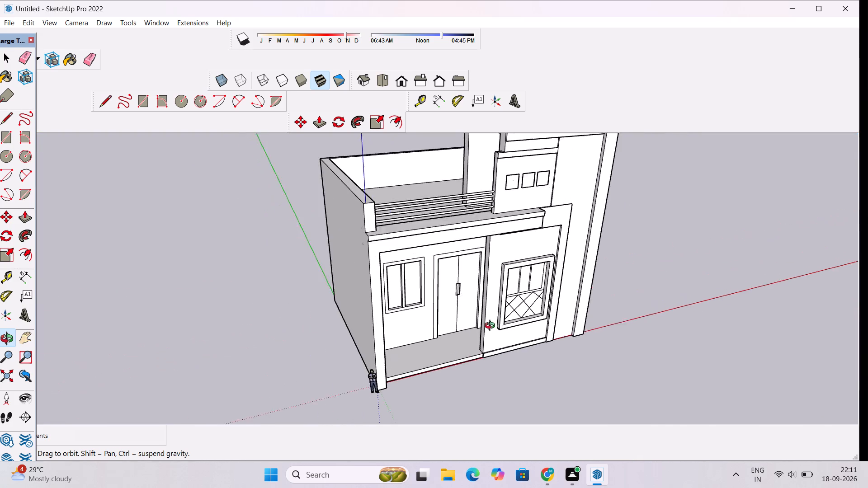
scroll(492, 327, "up", 3)
left_click_drag(468, 279, 496, 343, "shift")
scroll(497, 332, "down", 4, "shift")
left_click_drag(562, 346, 503, 276)
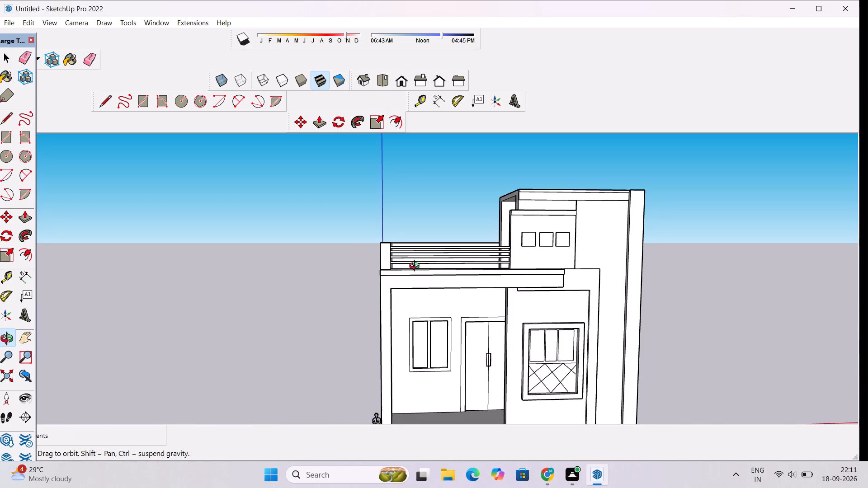
left_click_drag(461, 278, 545, 284)
scroll(501, 291, "up", 3)
scroll(500, 264, "down", 5)
left_click_drag(551, 329, 454, 308)
Show Tray 1 so that the material colours are available.
left_click(149, 20)
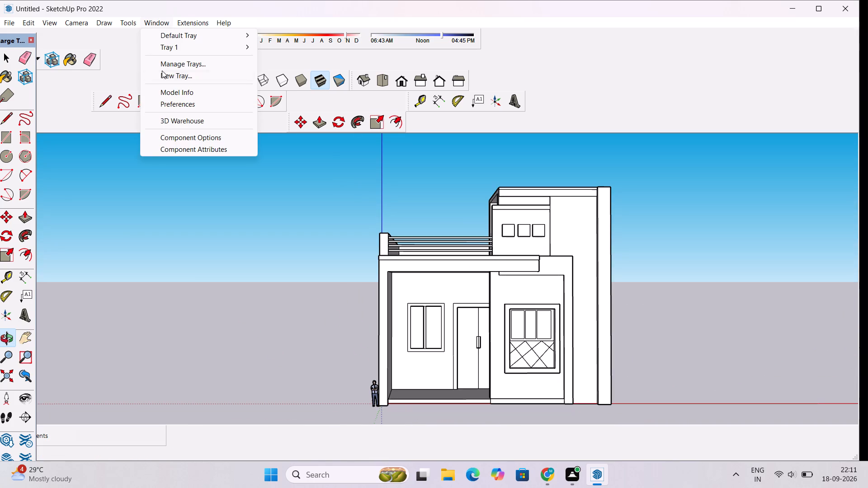
left_click(179, 51)
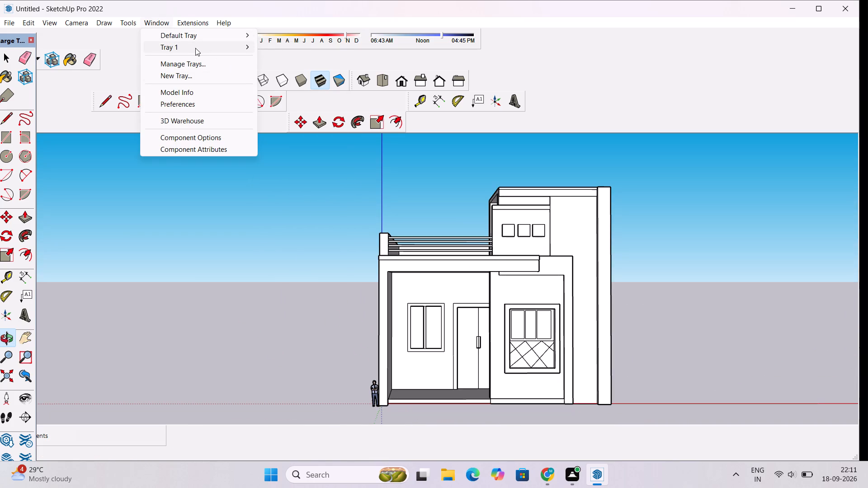
left_click(194, 48)
left_click(284, 48)
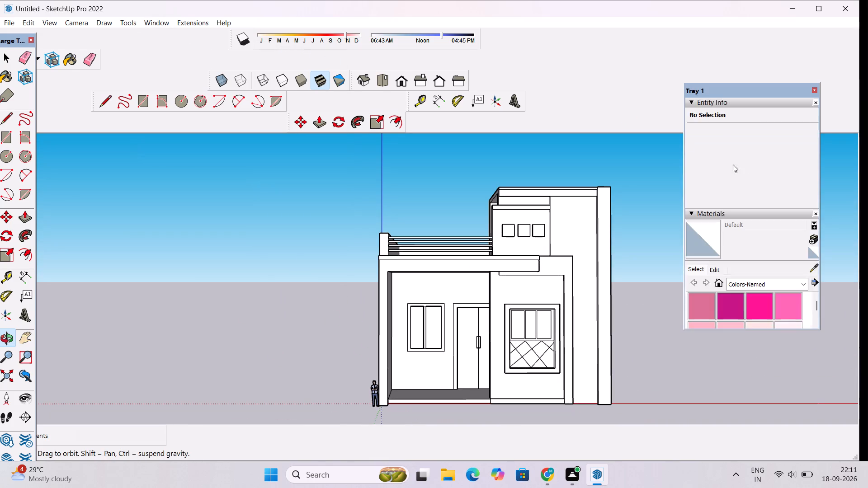
Look through the Colors-Named collection for a paint colour for the facade.
scroll(754, 178, "down", 11)
scroll(754, 178, "up", 5)
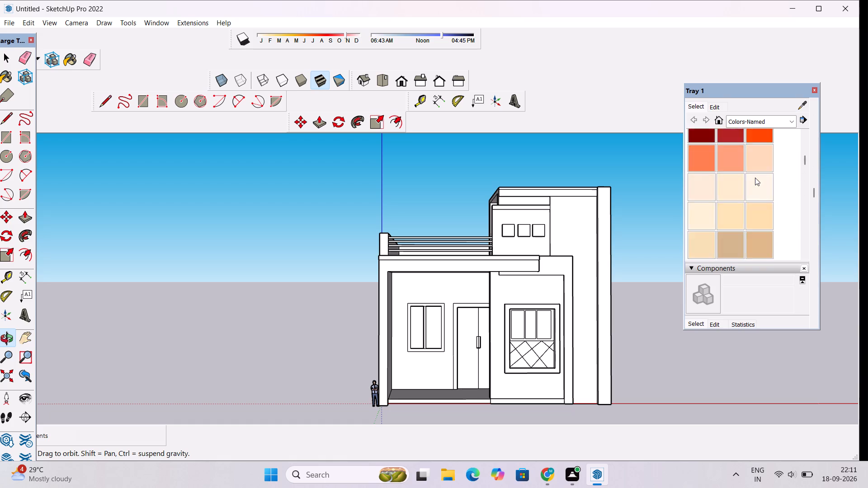
scroll(755, 178, "up", 7)
scroll(743, 178, "down", 8)
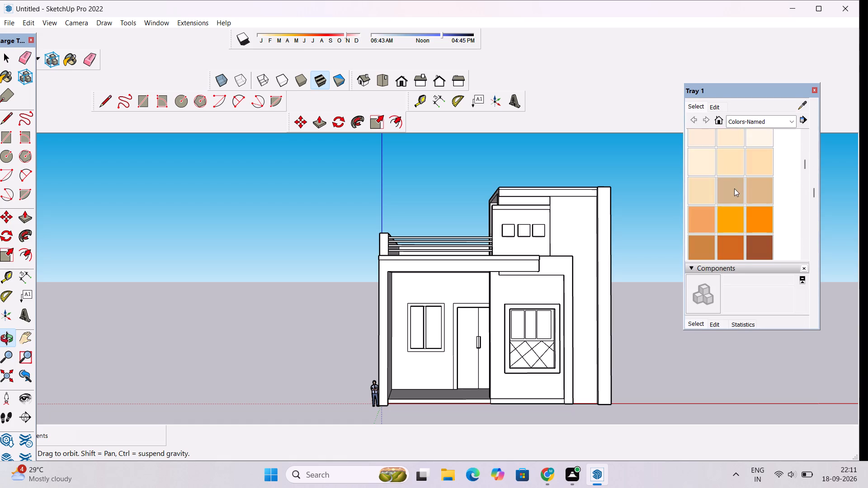
scroll(734, 188, "up", 4)
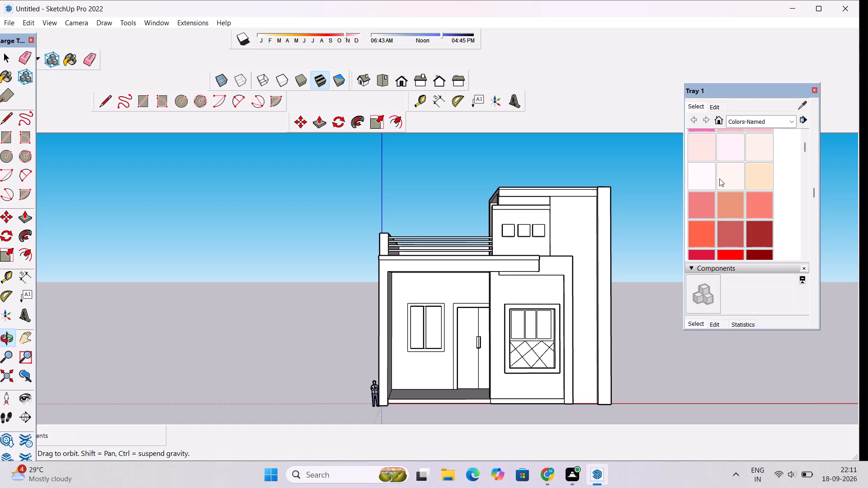
scroll(702, 183, "down", 2)
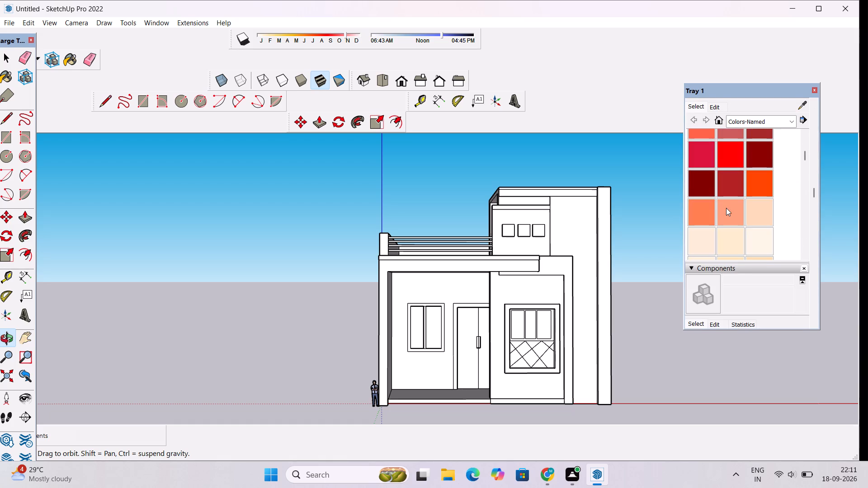
scroll(727, 208, "down", 4)
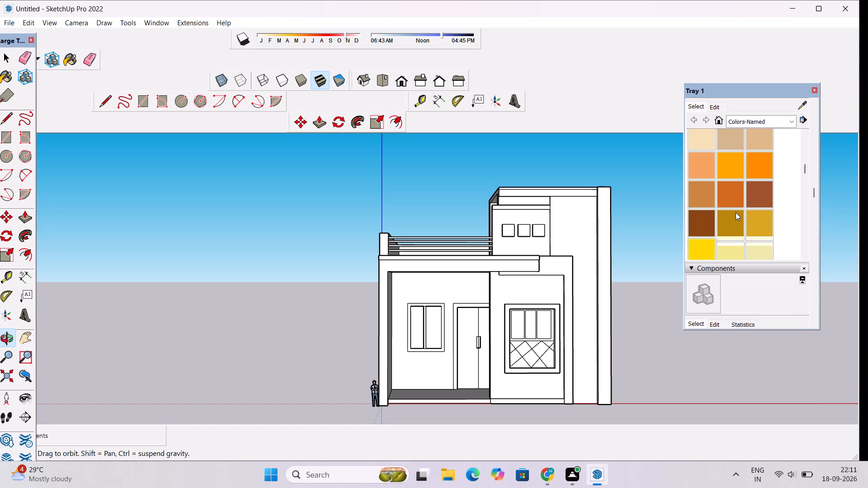
scroll(736, 212, "down", 1)
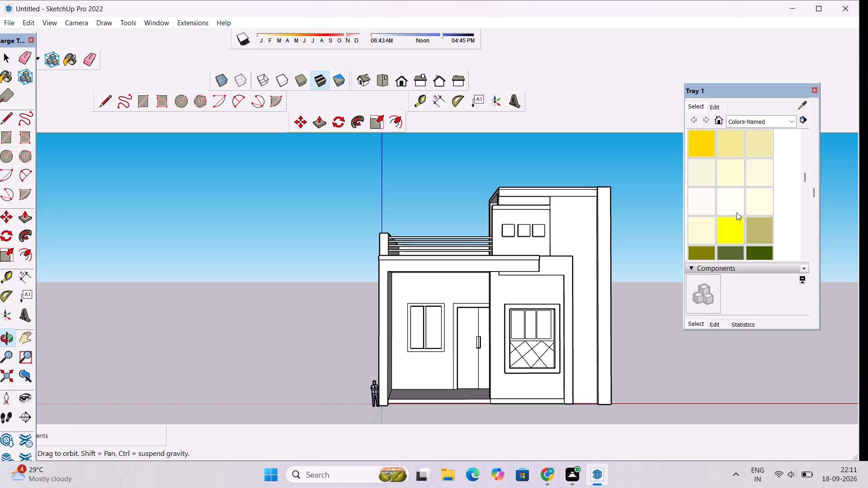
scroll(739, 212, "down", 9)
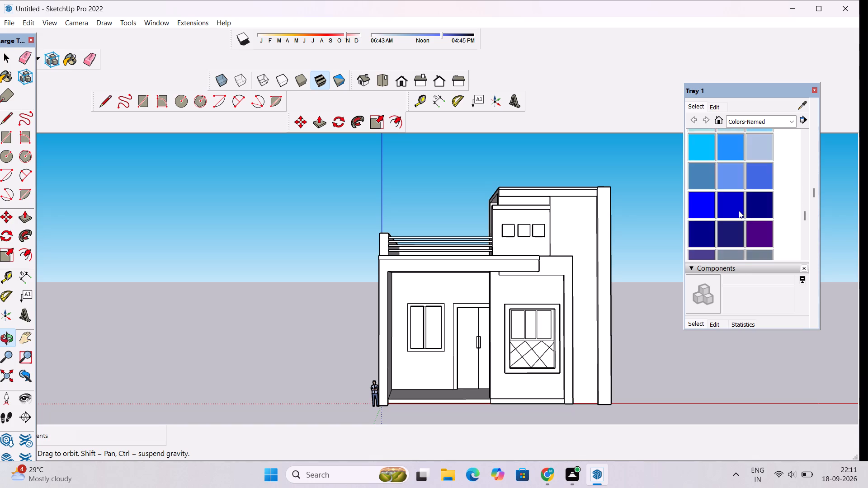
scroll(739, 211, "down", 2)
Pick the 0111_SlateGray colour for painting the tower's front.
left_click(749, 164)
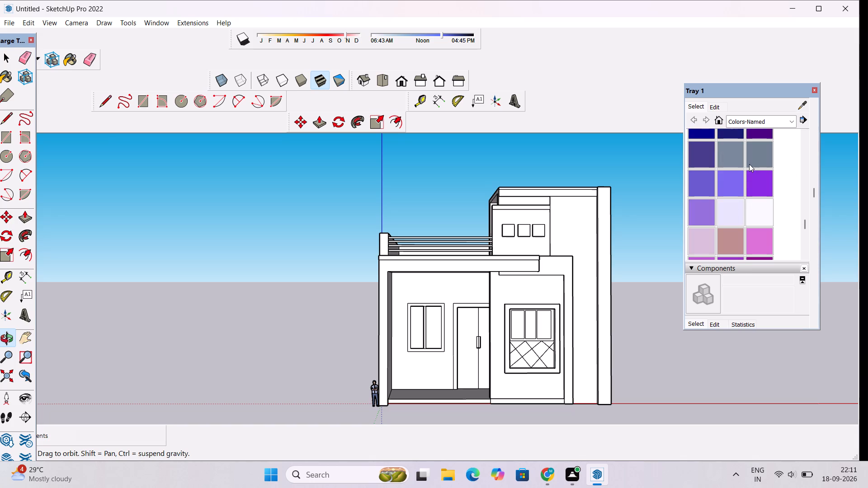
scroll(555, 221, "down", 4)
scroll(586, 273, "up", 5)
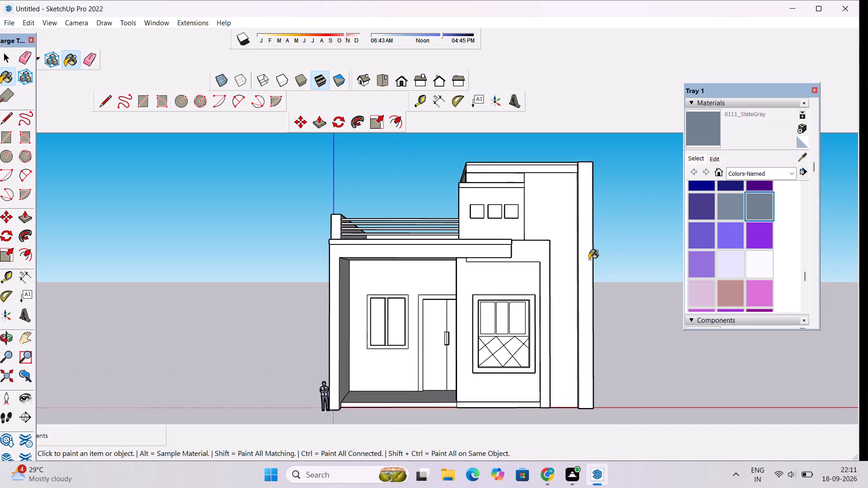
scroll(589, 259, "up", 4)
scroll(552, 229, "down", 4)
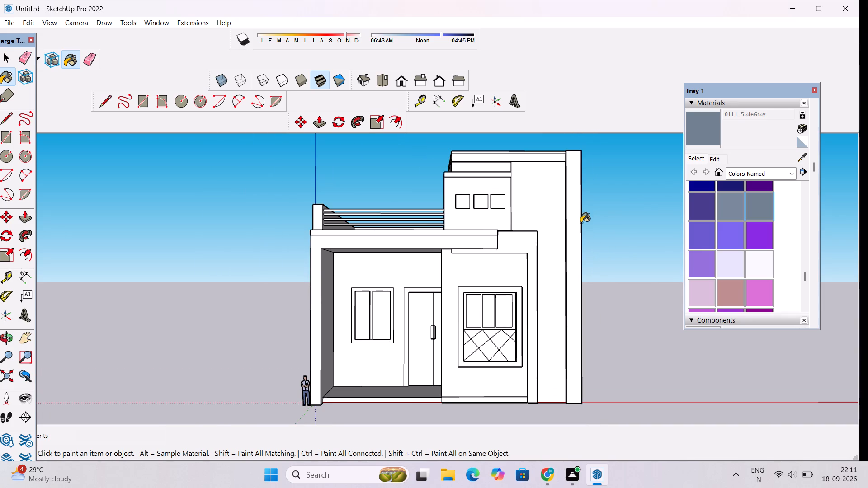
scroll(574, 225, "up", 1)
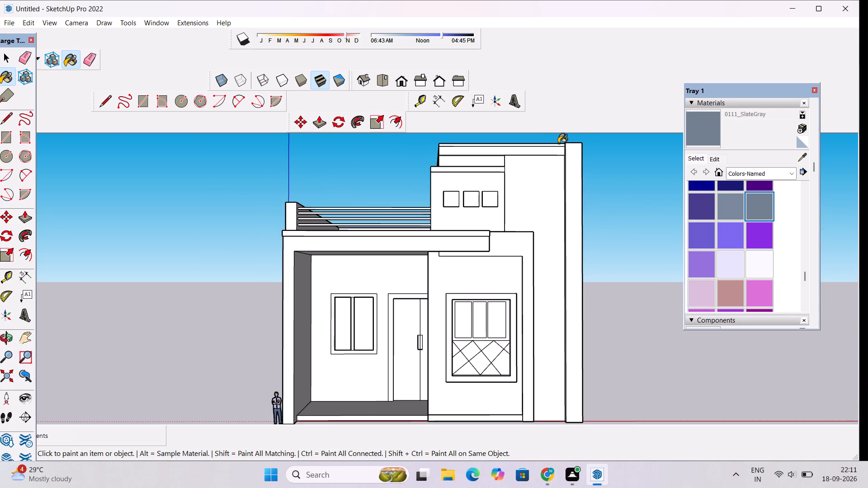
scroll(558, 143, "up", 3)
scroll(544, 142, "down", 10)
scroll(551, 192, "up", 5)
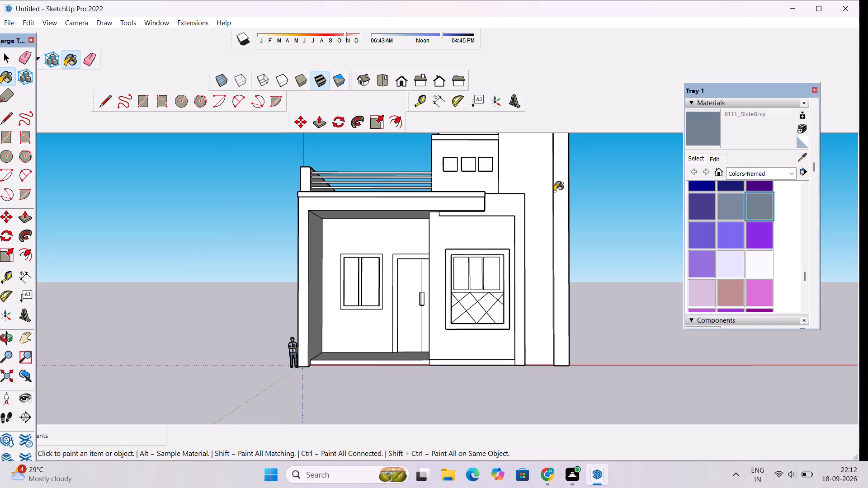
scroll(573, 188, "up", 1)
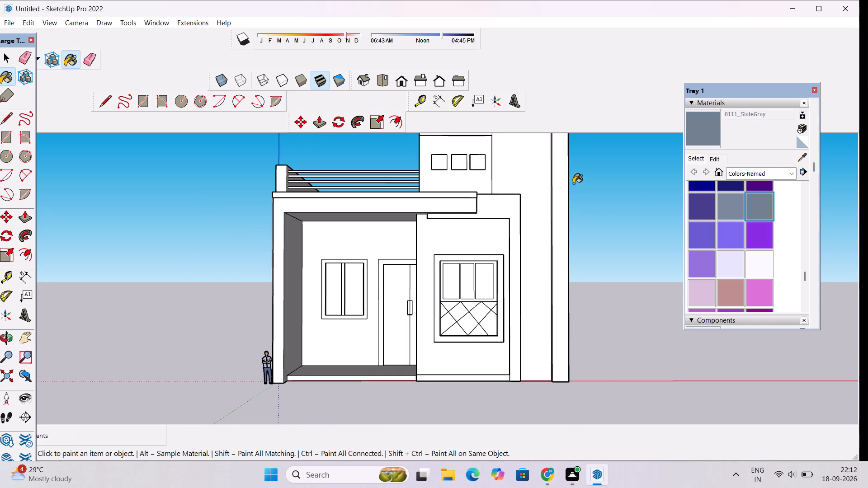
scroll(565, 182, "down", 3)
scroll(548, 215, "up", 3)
Paint the tall recessed strip on the tower's front with the 0119_RosyBrown colour.
key("space")
type("o")
scroll(548, 215, "down", 2)
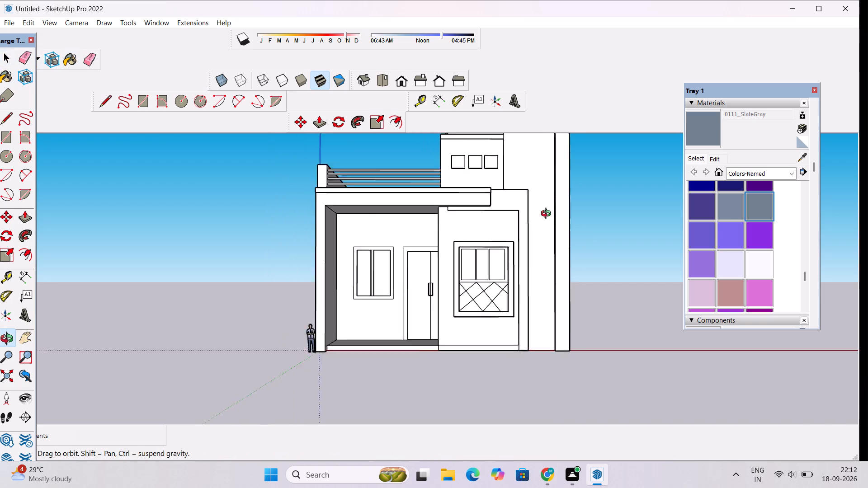
scroll(548, 215, "down", 2)
left_click_drag(547, 219, 540, 252)
scroll(538, 251, "up", 2)
left_click_drag(539, 241, 542, 259, "shift")
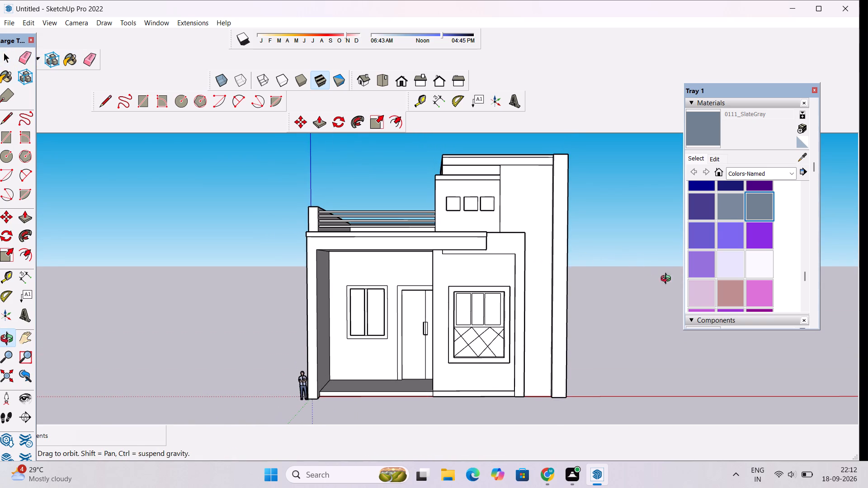
left_click(729, 295)
left_click(531, 214)
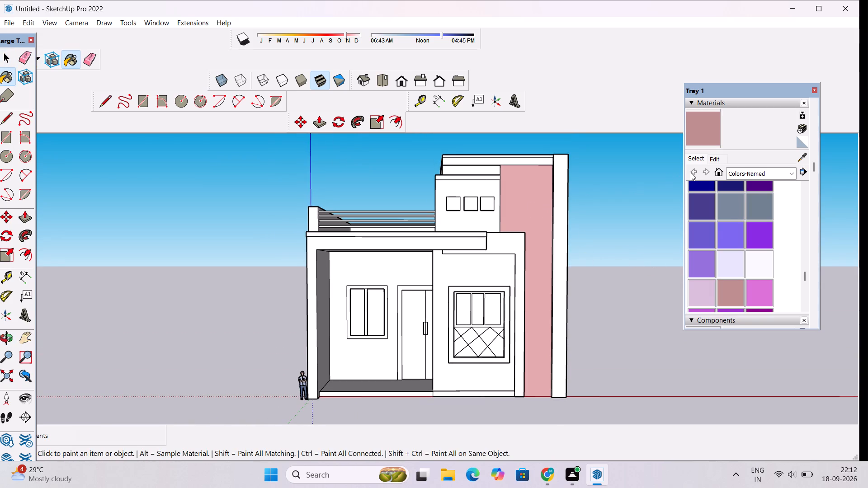
Darken the 0119_RosyBrown material to a muted dusky brown by lowering its brightness.
left_click(712, 162)
left_click(741, 211)
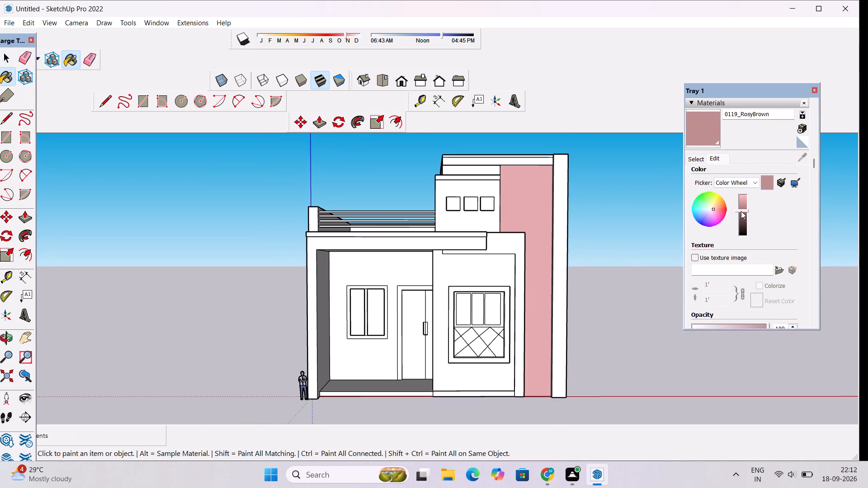
left_click(742, 214)
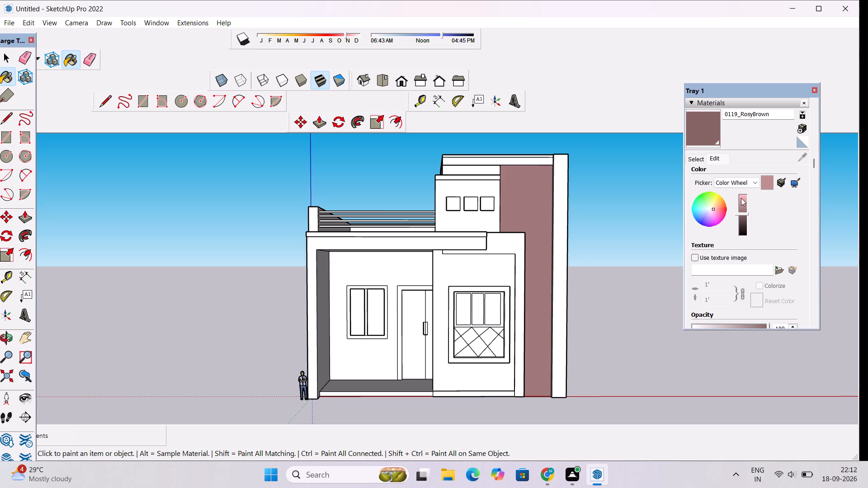
scroll(741, 198, "down", 3)
key("o")
scroll(726, 200, "down", 7)
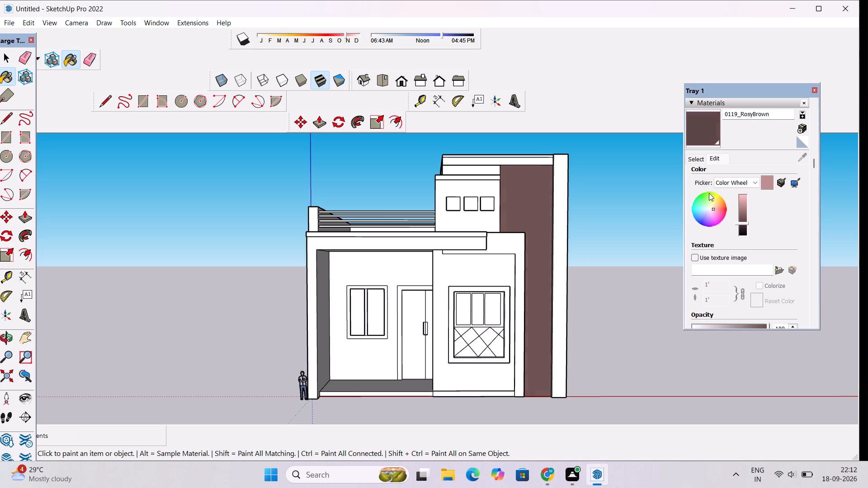
left_click(746, 216)
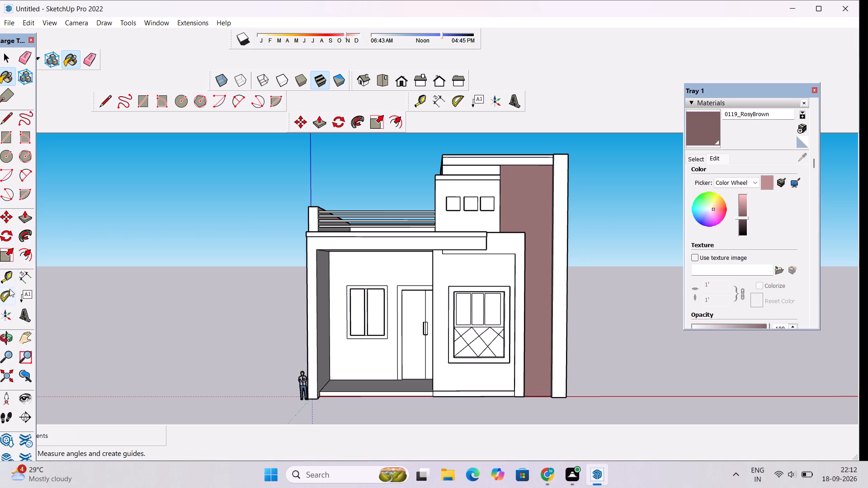
Paint the narrow side faces between the tower's three-opening front panel and the tall strip with the darkened 0119_RosyBrown.
left_click(8, 337)
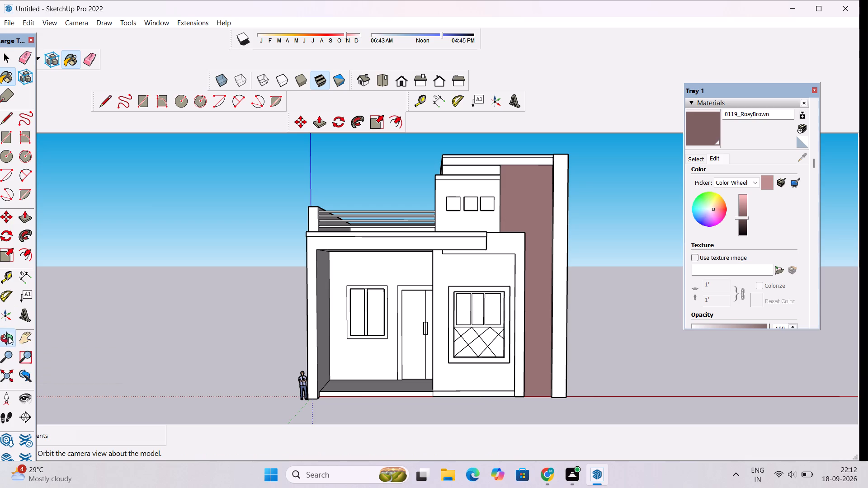
scroll(324, 223, "down", 3)
left_click_drag(483, 223, 517, 287)
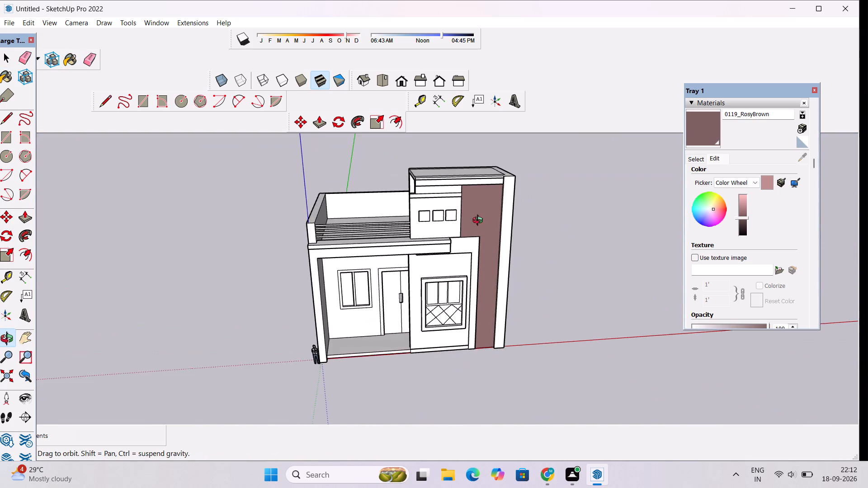
scroll(461, 208, "up", 7)
left_click_drag(463, 218, 538, 157)
scroll(538, 155, "up", 4)
left_click_drag(496, 198, 505, 212)
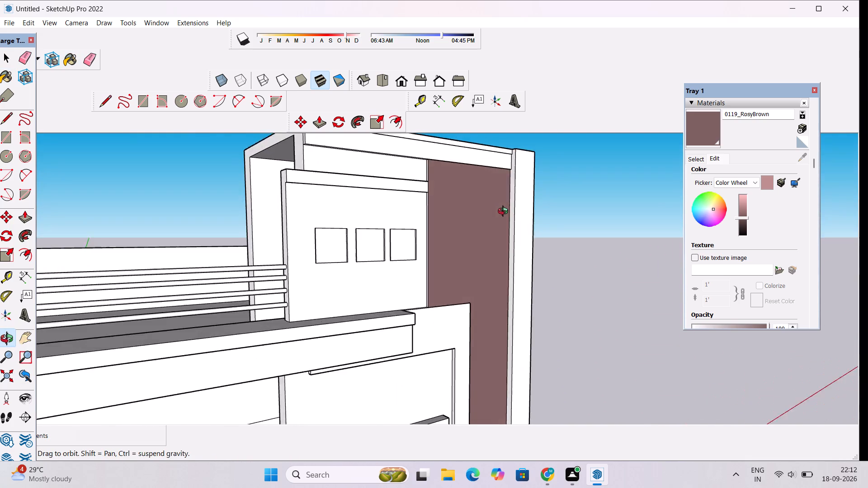
left_click_drag(505, 212, 531, 225)
scroll(422, 226, "up", 3)
left_click(700, 131)
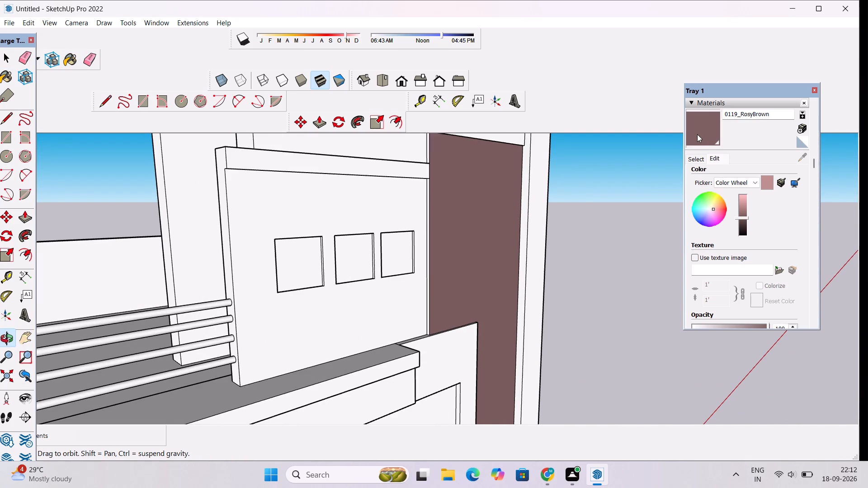
scroll(419, 195, "up", 6)
left_click(432, 185)
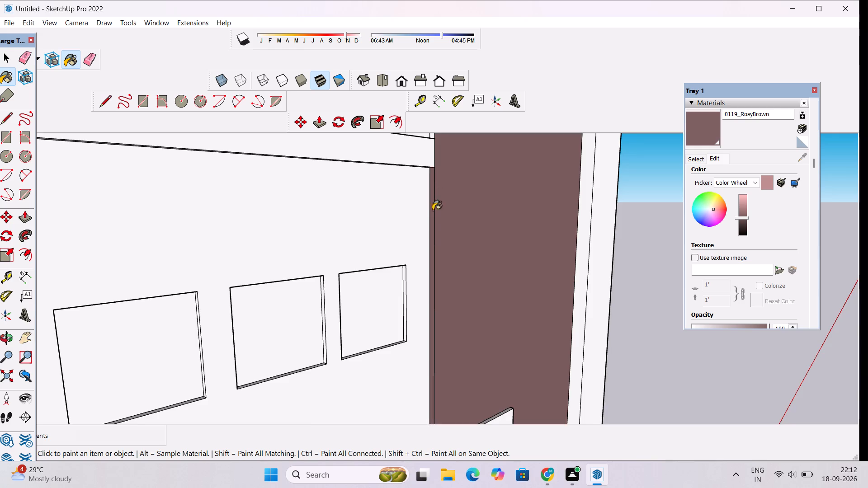
scroll(434, 223, "down", 10)
scroll(434, 183, "up", 11)
left_click(434, 178)
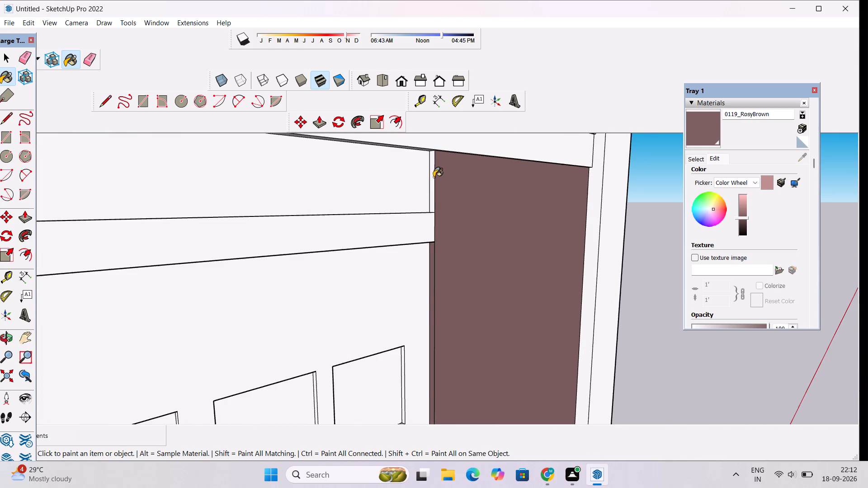
scroll(412, 167, "down", 19)
scroll(425, 225, "down", 6)
scroll(421, 237, "up", 5)
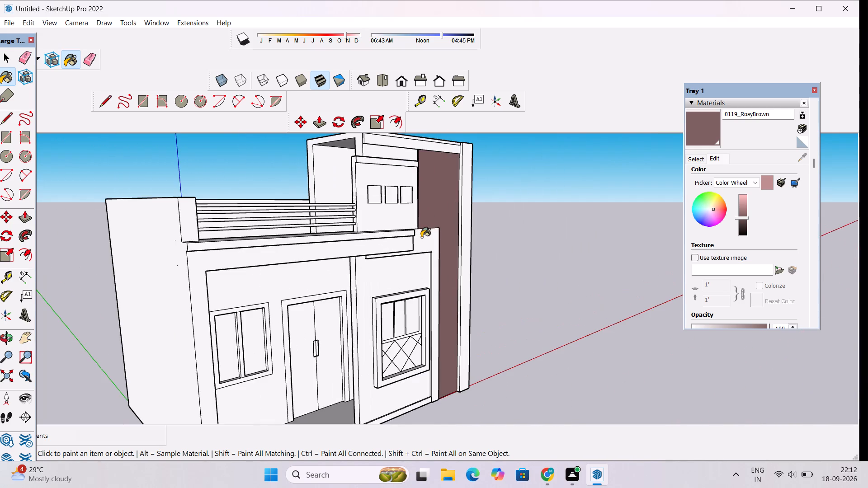
scroll(408, 203, "down", 4)
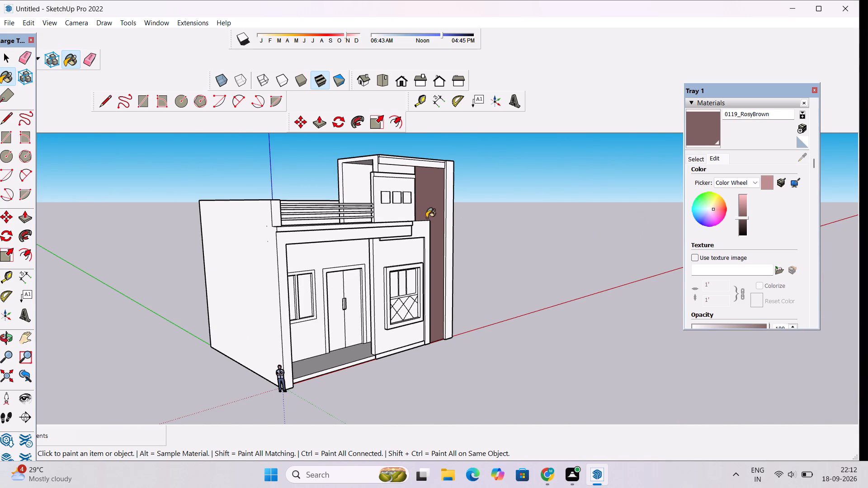
Examine the painted tower front, its roof edge and the terrace from the front, from above and from the side.
left_click(8, 335)
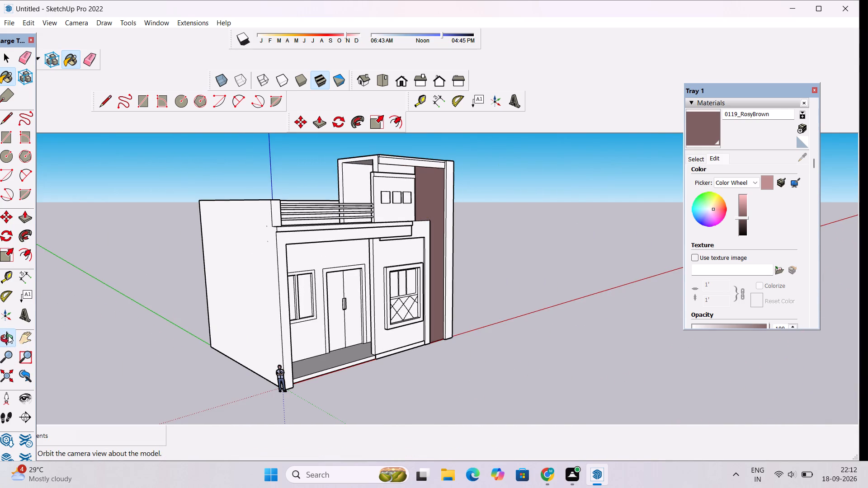
left_click_drag(475, 266, 218, 268)
left_click_drag(235, 259, 366, 262)
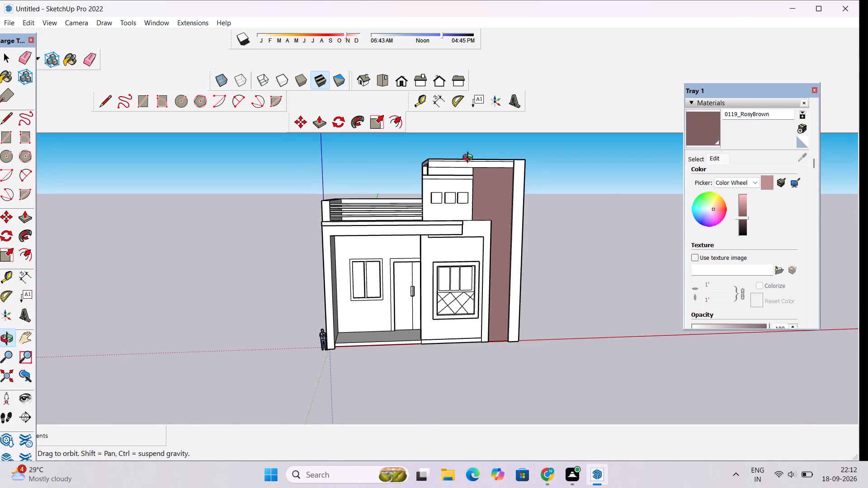
scroll(467, 149, "up", 4)
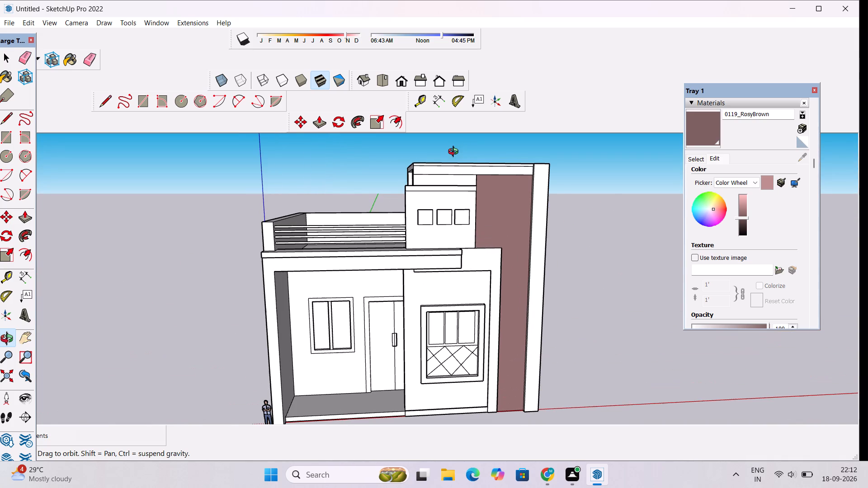
scroll(455, 153, "up", 1)
scroll(455, 153, "down", 1)
scroll(276, 264, "down", 2)
left_click_drag(263, 251, 464, 273)
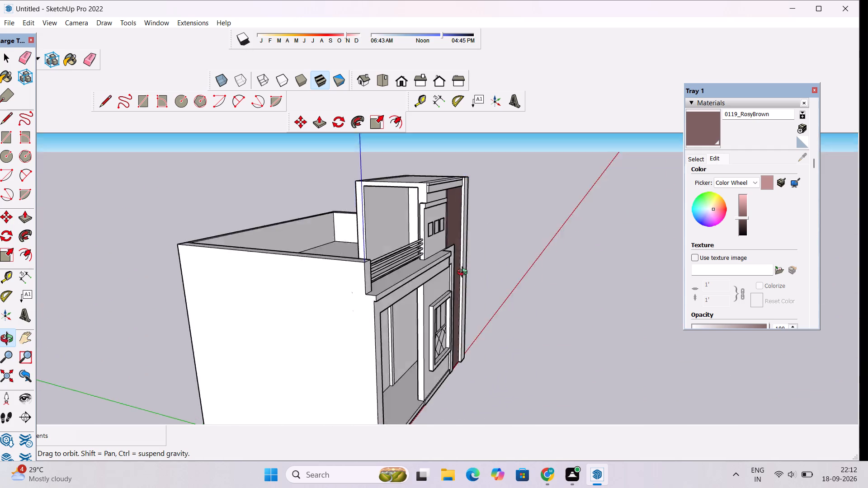
left_click_drag(464, 273, 350, 293)
scroll(434, 167, "up", 1)
left_click_drag(451, 158, 425, 215)
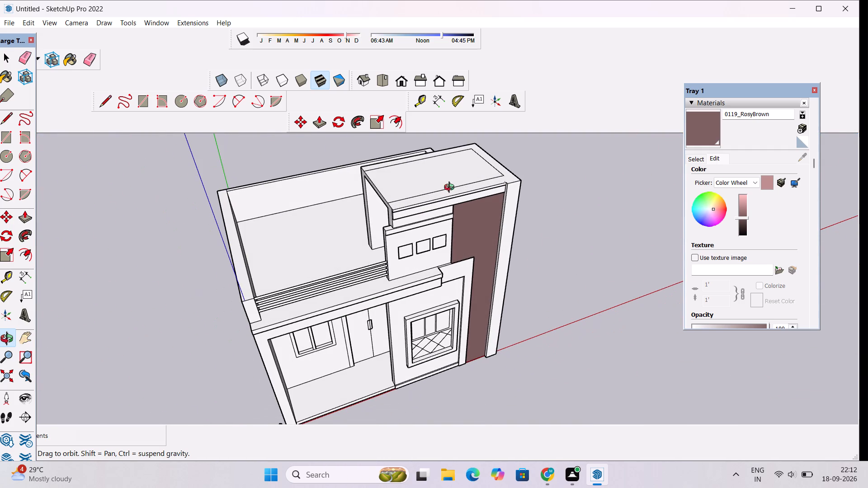
scroll(472, 132, "up", 3)
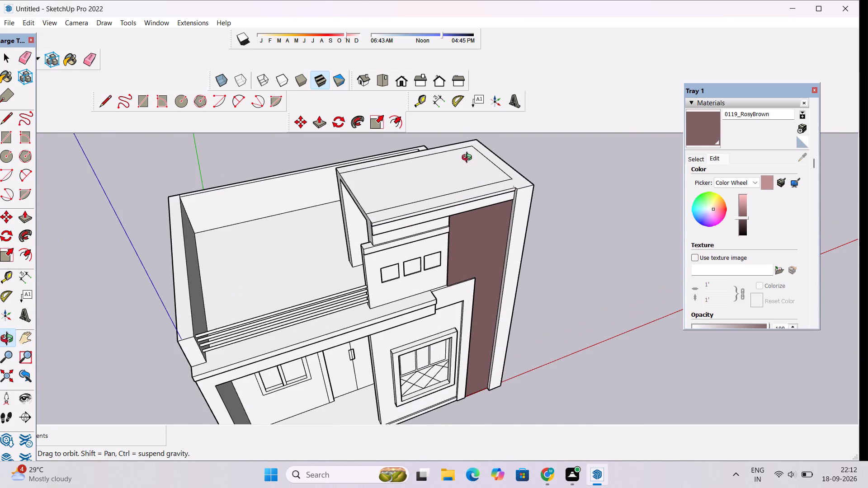
left_click_drag(473, 283, 469, 203)
scroll(478, 152, "up", 3)
left_click_drag(500, 188, 375, 234)
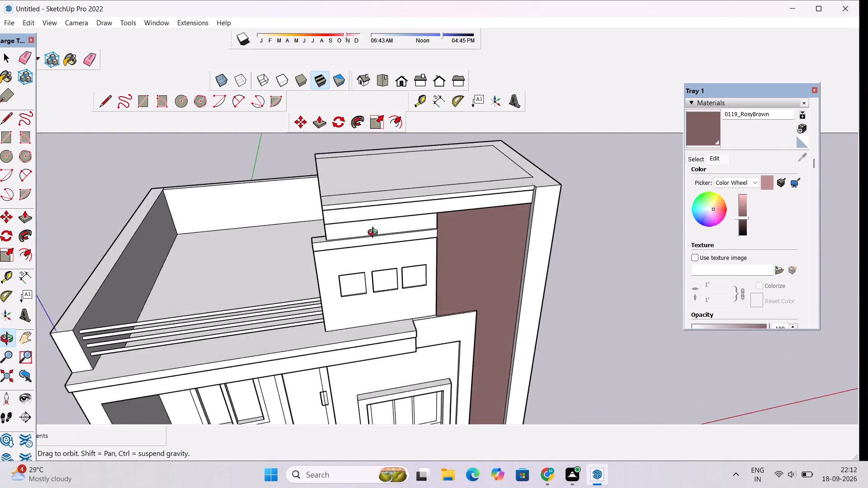
left_click_drag(375, 234, 369, 233)
scroll(369, 230, "down", 2)
left_click_drag(343, 241, 416, 218)
scroll(504, 150, "up", 2)
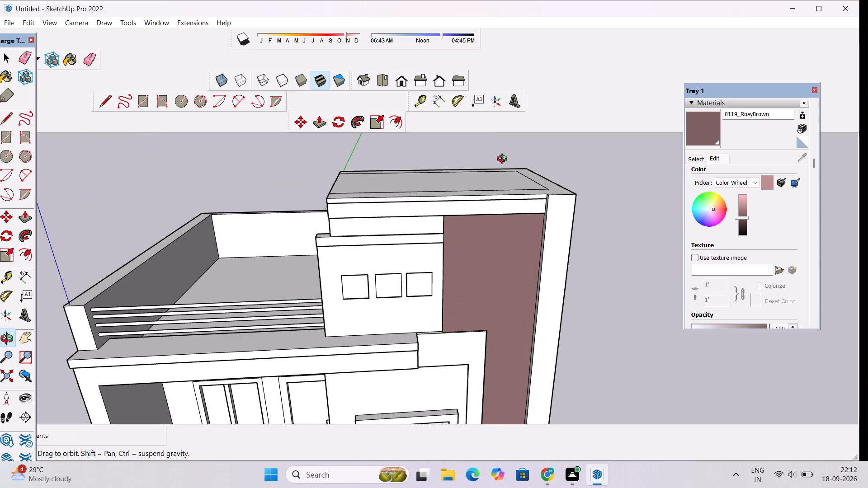
left_click_drag(545, 171, 491, 174)
scroll(491, 174, "down", 3)
left_click_drag(344, 187, 421, 193)
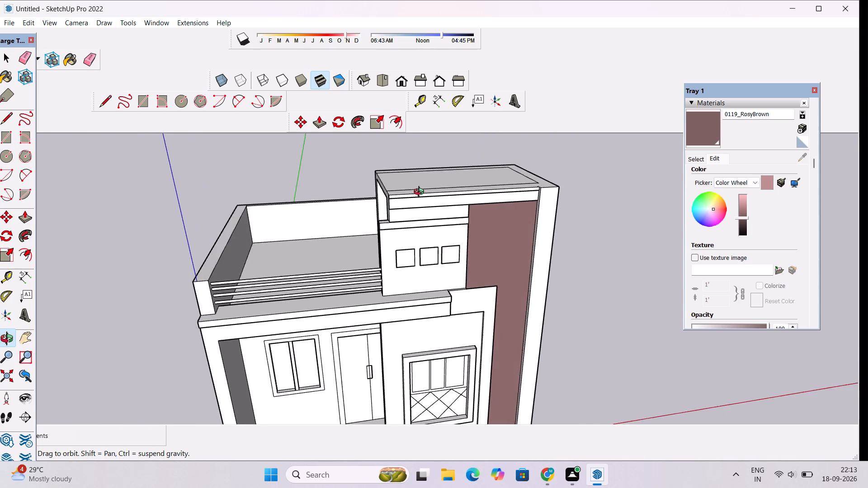
left_click_drag(421, 193, 442, 183)
left_click_drag(523, 181, 485, 202, "shift")
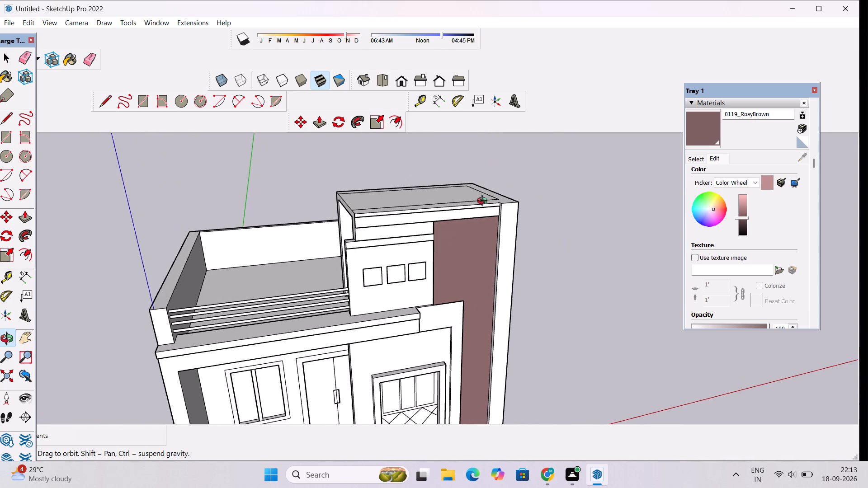
left_click_drag(524, 220, 490, 225)
left_click_drag(458, 221, 475, 217, "shift")
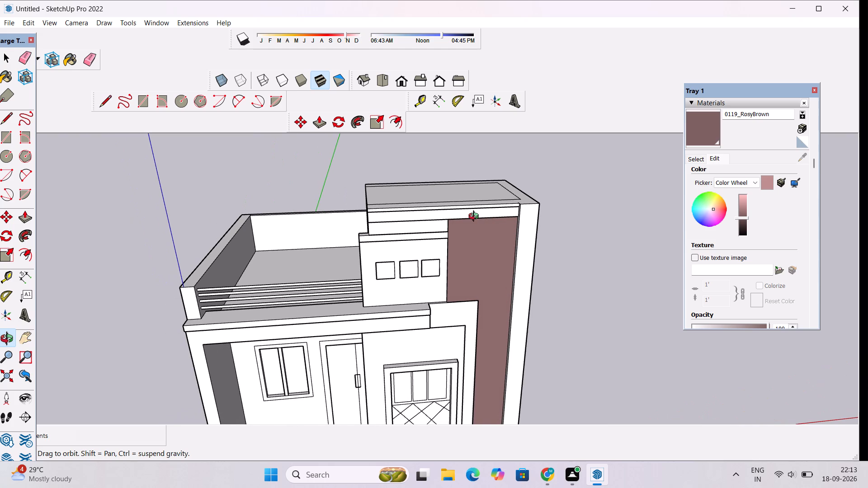
left_click_drag(485, 236, 462, 241, "shift")
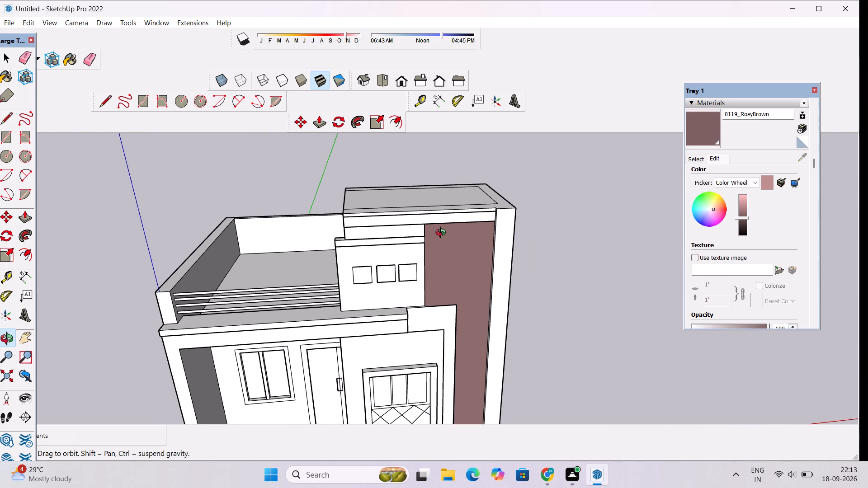
left_click_drag(443, 234, 473, 231)
left_click_drag(492, 248, 424, 254)
left_click_drag(417, 253, 485, 260, "shift")
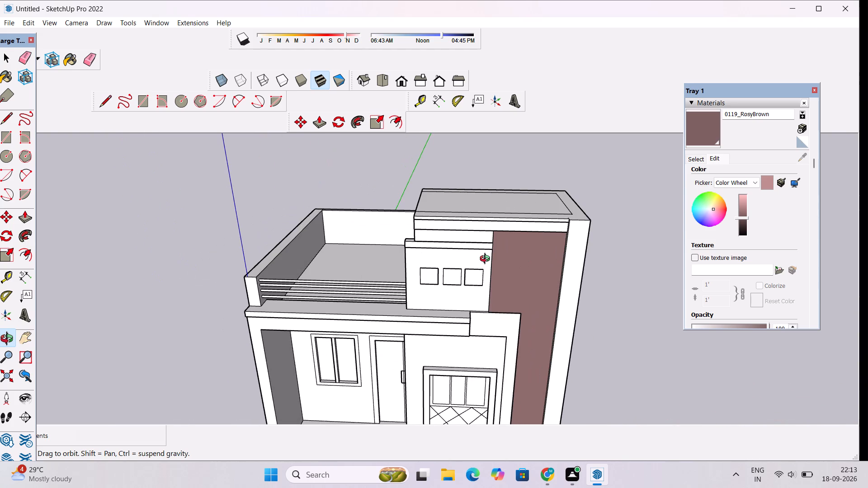
left_click_drag(476, 256, 482, 273, "shift")
scroll(449, 277, "up", 3)
left_click_drag(474, 279, 475, 249, "shift")
left_click_drag(420, 265, 506, 240)
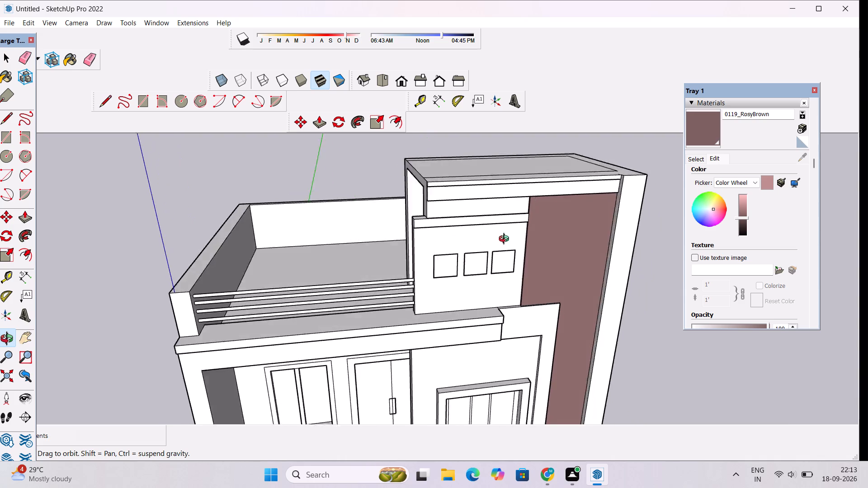
left_click_drag(506, 240, 526, 222)
left_click_drag(526, 241, 448, 261)
left_click_drag(455, 263, 435, 251, "shift")
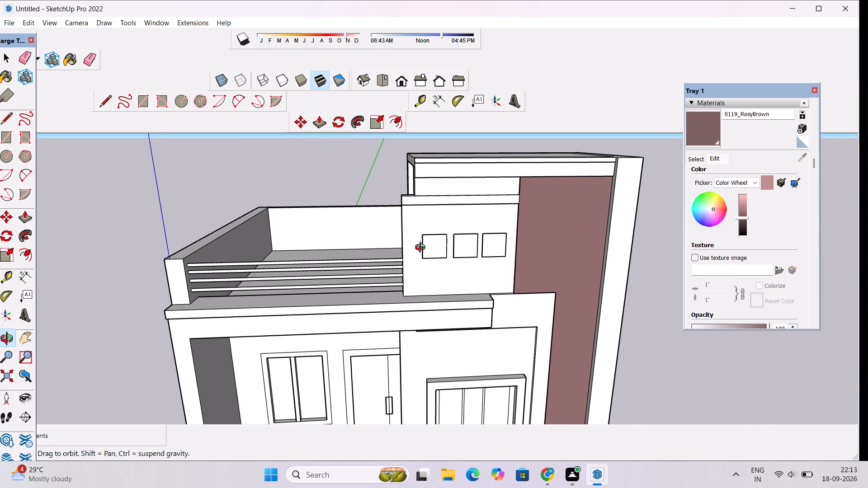
scroll(422, 249, "down", 4)
left_click_drag(346, 244, 536, 263)
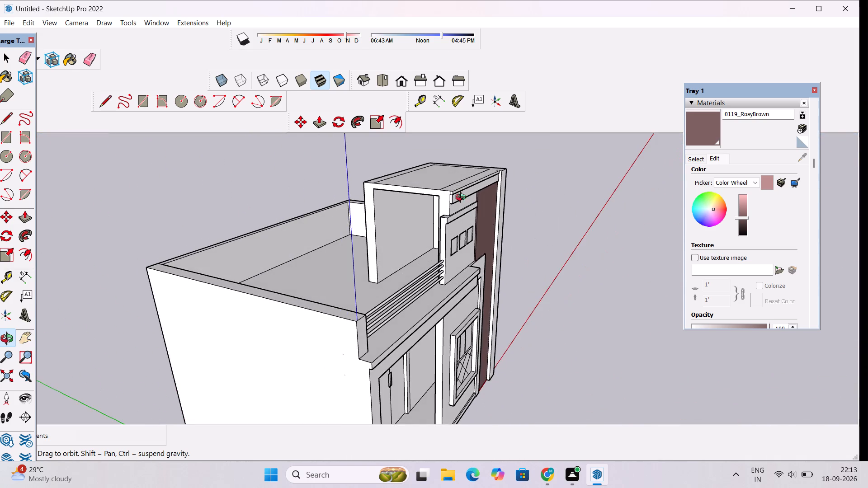
Erase the leftover edges on the tower's side face where the projecting roof fascia bands meet the wall.
scroll(460, 194, "up", 3)
left_click_drag(463, 190, 455, 212, "shift")
left_click_drag(460, 214, 452, 220)
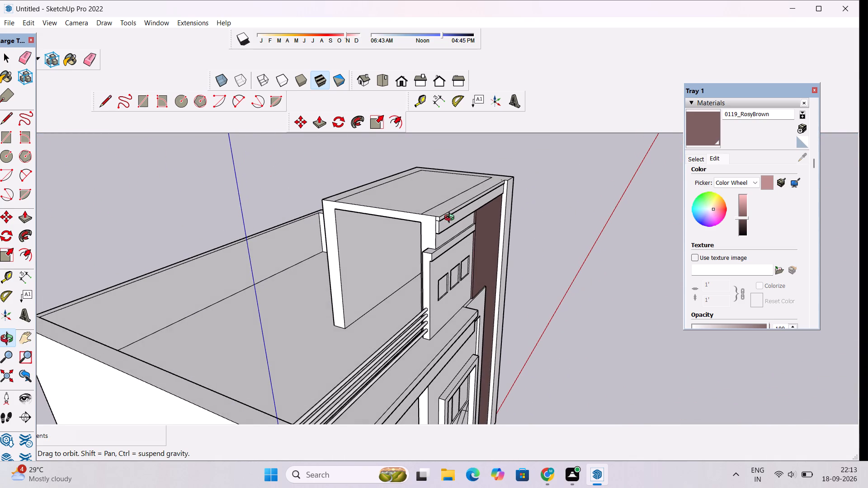
left_click_drag(451, 213, 449, 224, "shift")
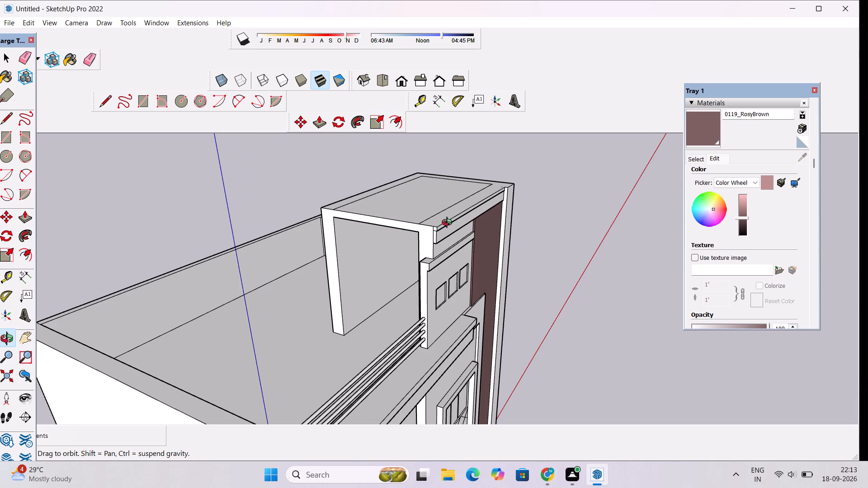
left_click_drag(449, 224, 425, 241, "shift")
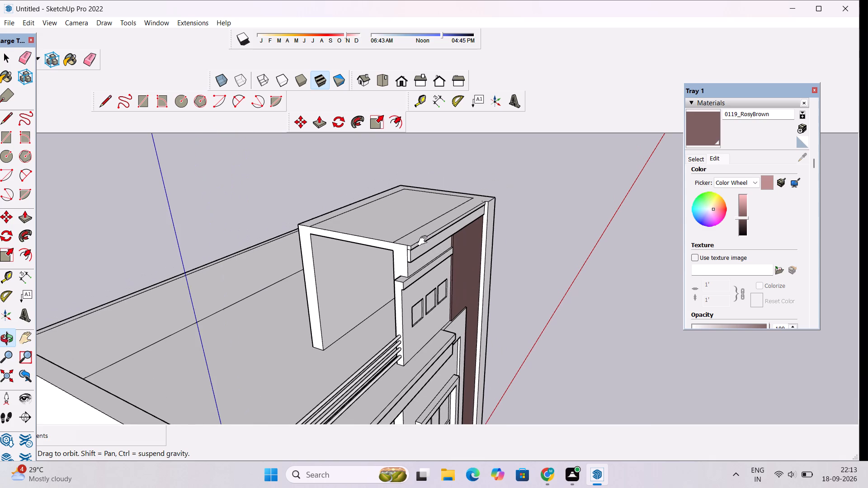
left_click_drag(439, 259, 381, 264)
scroll(380, 250, "up", 8)
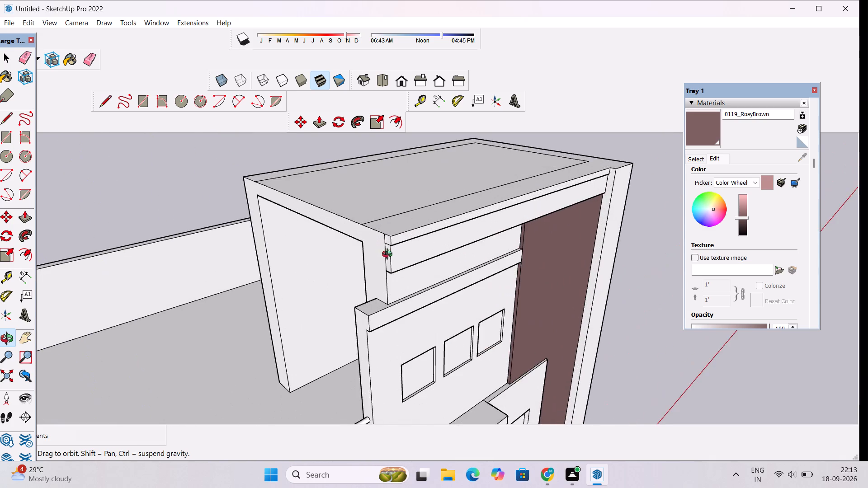
left_click_drag(393, 255, 430, 250)
scroll(427, 247, "up", 8)
left_click_drag(423, 248, 489, 236)
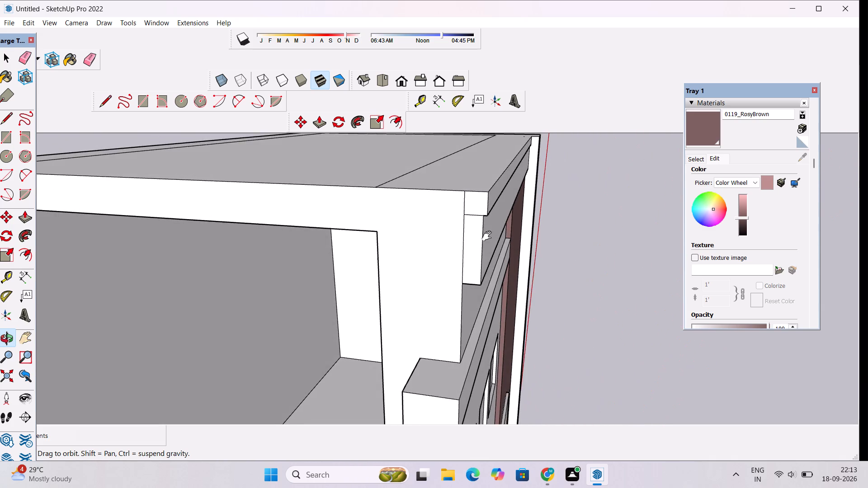
left_click_drag(489, 236, 458, 253)
key("e")
scroll(430, 240, "up", 4)
left_click_drag(428, 220, 420, 226)
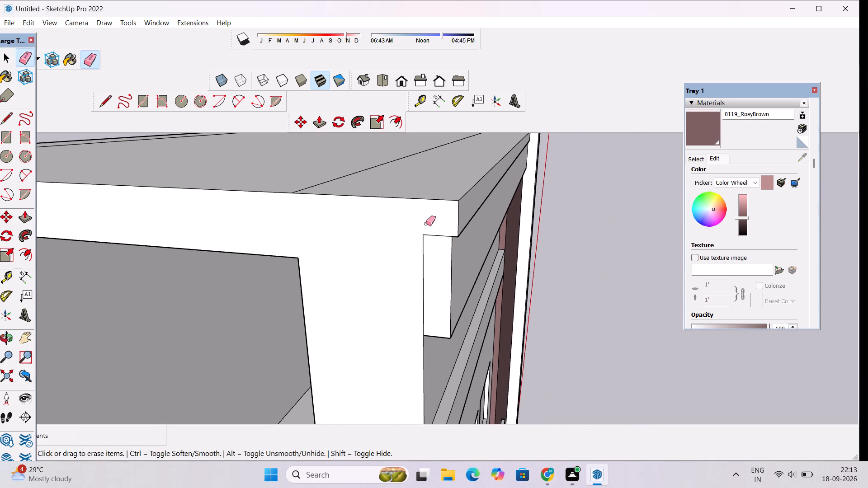
left_click_drag(429, 226, 425, 247)
left_click_drag(425, 239, 415, 262)
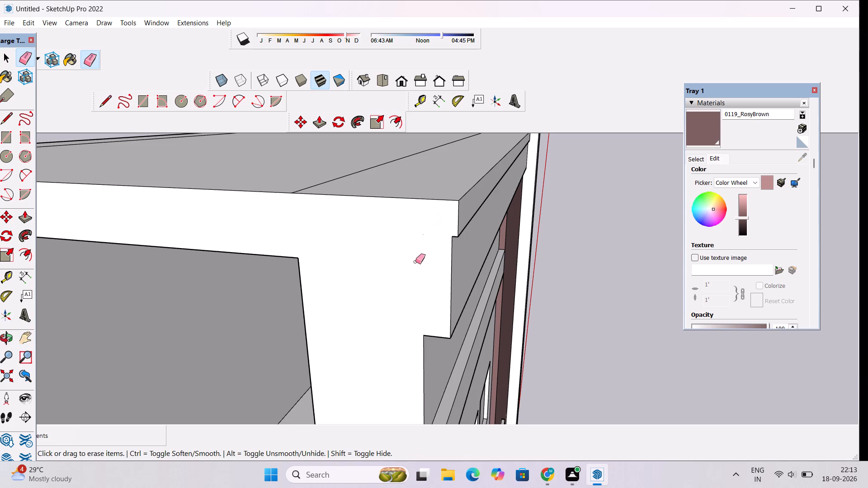
Examine the tower's roof, fascia bands, open side and three-opening front panel from several angles.
key("o")
scroll(460, 253, "down", 4)
left_click_drag(500, 262, 414, 265)
scroll(444, 236, "down", 2)
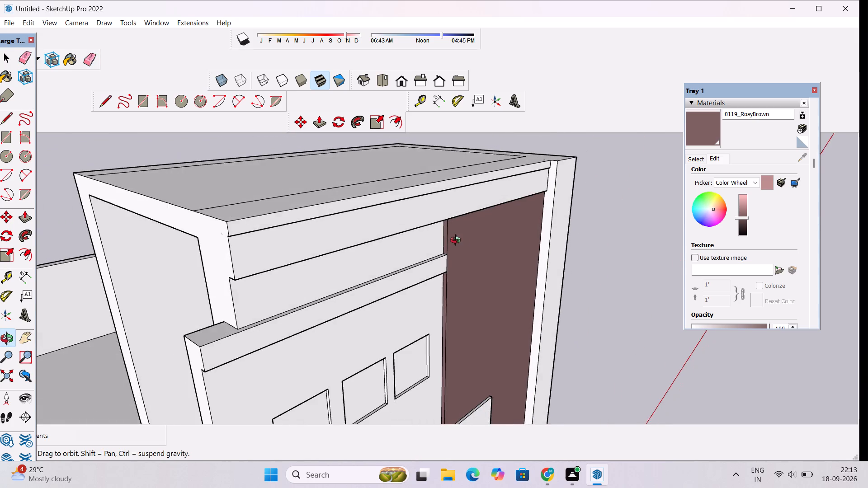
left_click_drag(464, 242, 406, 251)
left_click_drag(404, 246, 412, 280, "shift")
left_click_drag(472, 257, 450, 211)
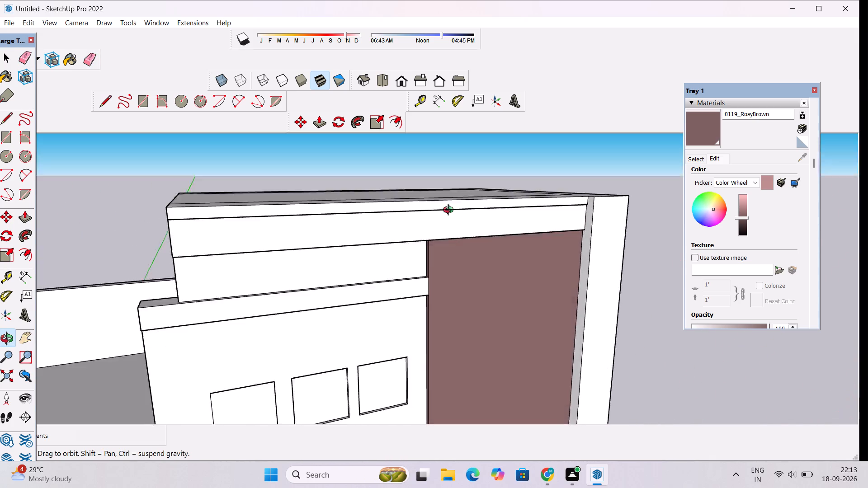
left_click_drag(450, 211, 436, 138)
scroll(408, 200, "up", 3)
left_click_drag(440, 168, 444, 265)
scroll(432, 219, "down", 3)
left_click_drag(434, 215, 406, 299)
left_click_drag(400, 252, 400, 351, "shift")
scroll(398, 308, "down", 3)
left_click_drag(532, 267, 657, 161)
left_click_drag(379, 312, 565, 220)
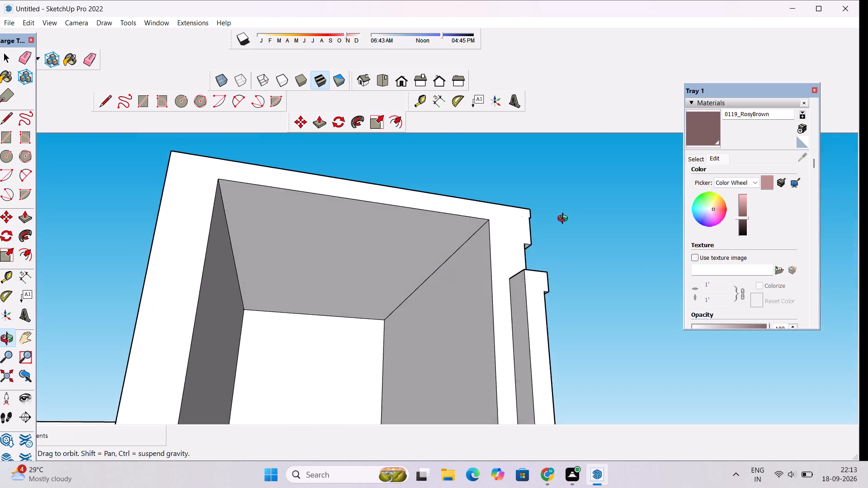
left_click_drag(565, 220, 338, 307)
scroll(378, 267, "down", 7)
left_click_drag(475, 297, 429, 319)
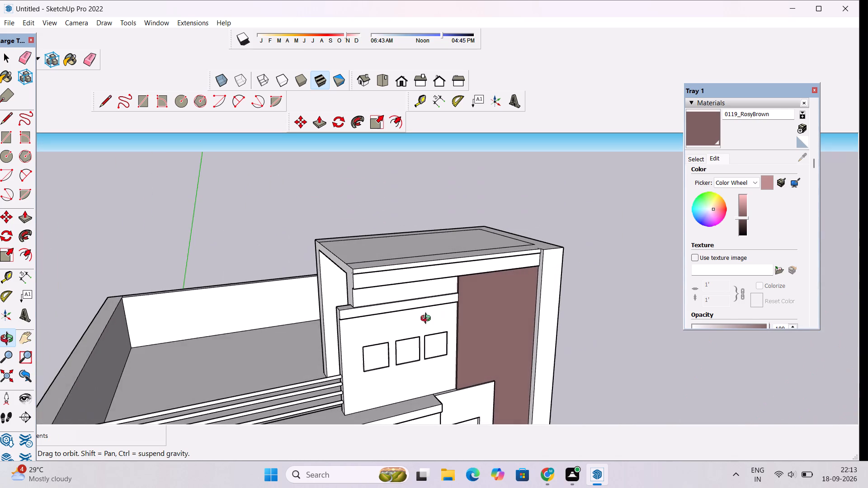
left_click_drag(441, 314, 400, 310, "shift")
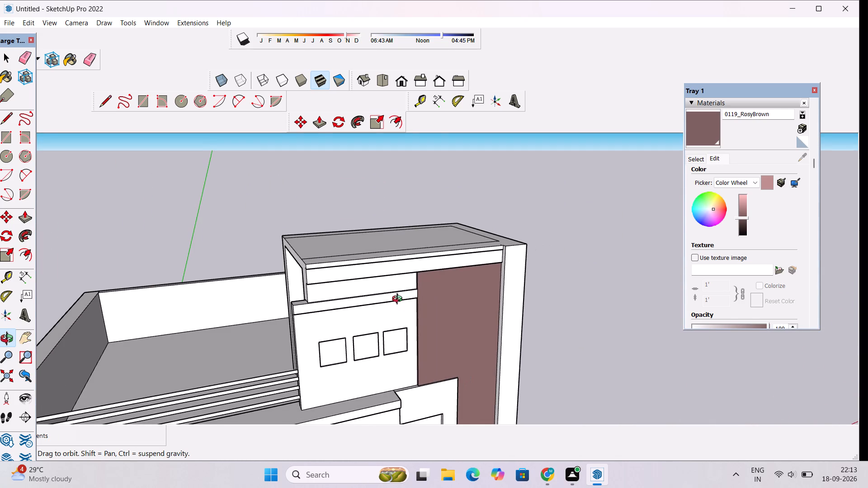
scroll(399, 300, "down", 3)
left_click_drag(420, 278, 410, 314)
left_click_drag(434, 295, 424, 295)
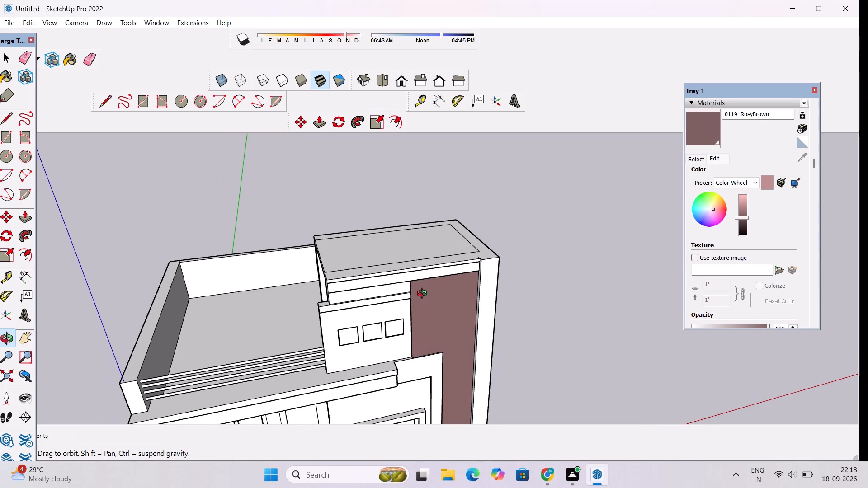
left_click_drag(449, 305, 338, 306, "shift")
left_click_drag(289, 311, 456, 272)
left_click_drag(464, 295, 367, 326)
scroll(245, 322, "up", 3)
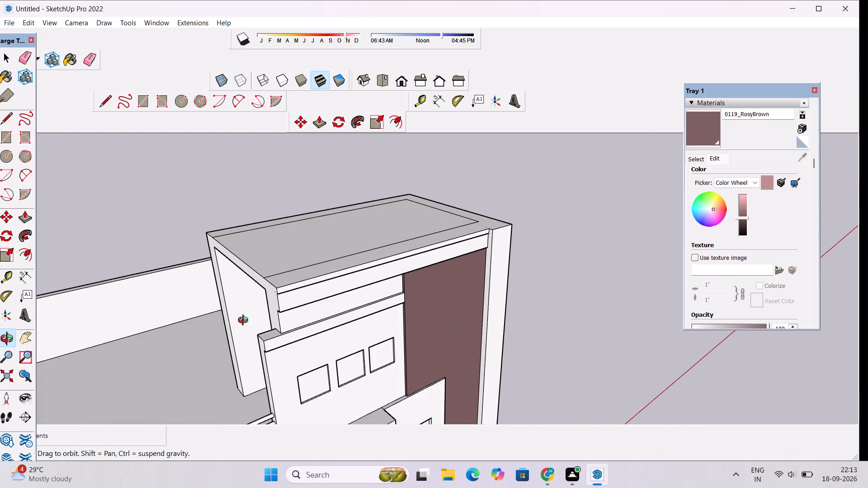
scroll(245, 321, "up", 2)
left_click_drag(250, 332, 335, 285)
left_click_drag(443, 282, 366, 307)
left_click_drag(385, 290, 342, 295, "shift")
left_click_drag(363, 299, 348, 301)
left_click_drag(345, 301, 358, 300, "shift")
left_click_drag(381, 306, 359, 311)
left_click_drag(354, 310, 398, 300, "shift")
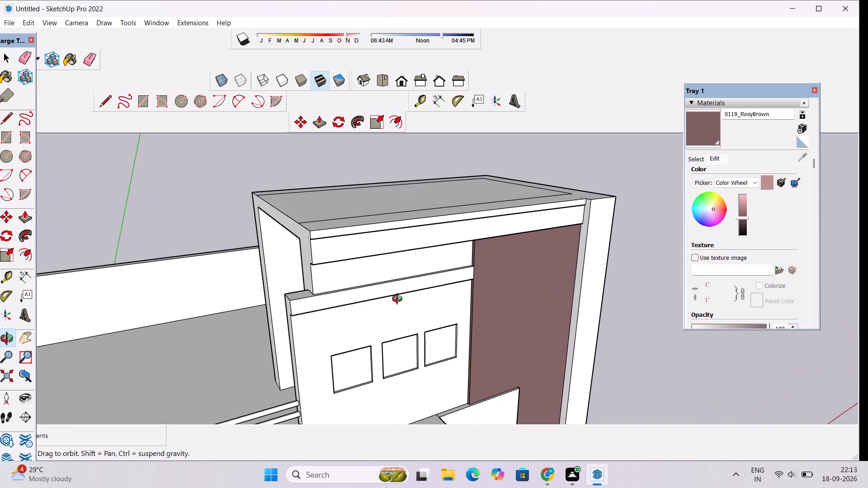
left_click_drag(407, 304, 401, 310)
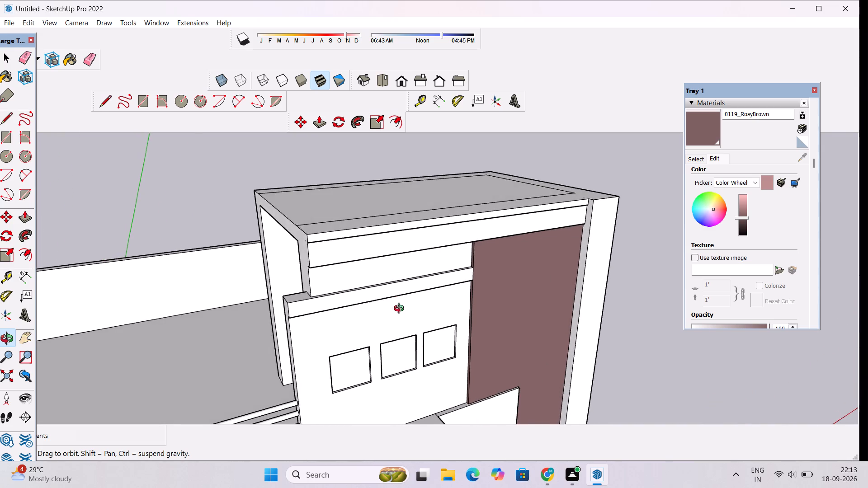
left_click_drag(401, 310, 384, 306)
left_click_drag(382, 297, 414, 297, "shift")
left_click_drag(454, 318, 429, 318)
left_click_drag(427, 310, 427, 318, "shift")
left_click_drag(436, 321, 424, 323)
left_click(422, 323)
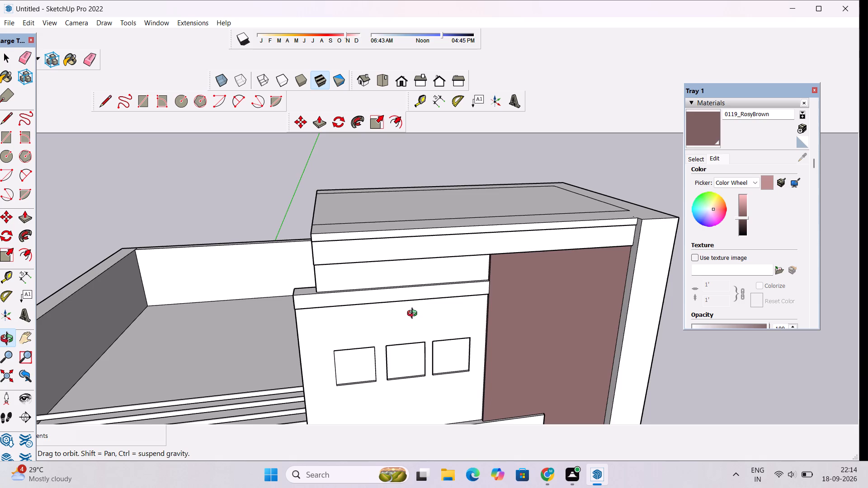
scroll(414, 314, "down", 2)
scroll(414, 314, "up", 1)
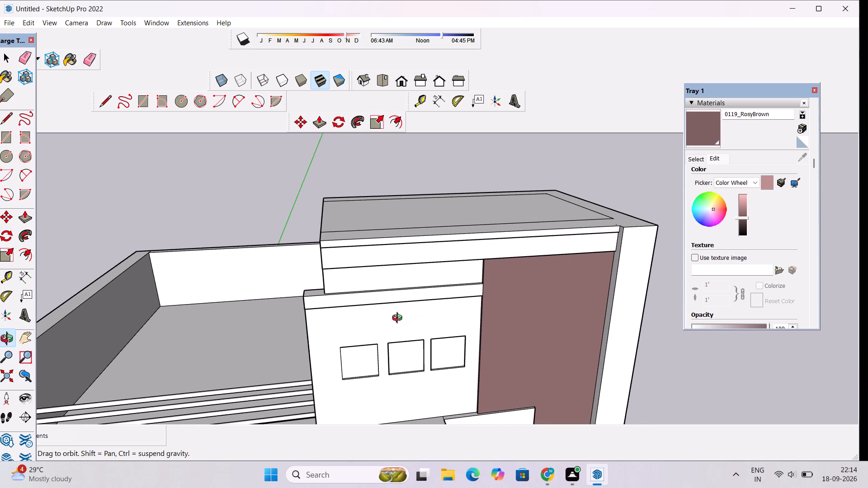
Examine the facade from the tower roof and terrace down to the ground-floor door and window.
scroll(387, 259, "down", 9)
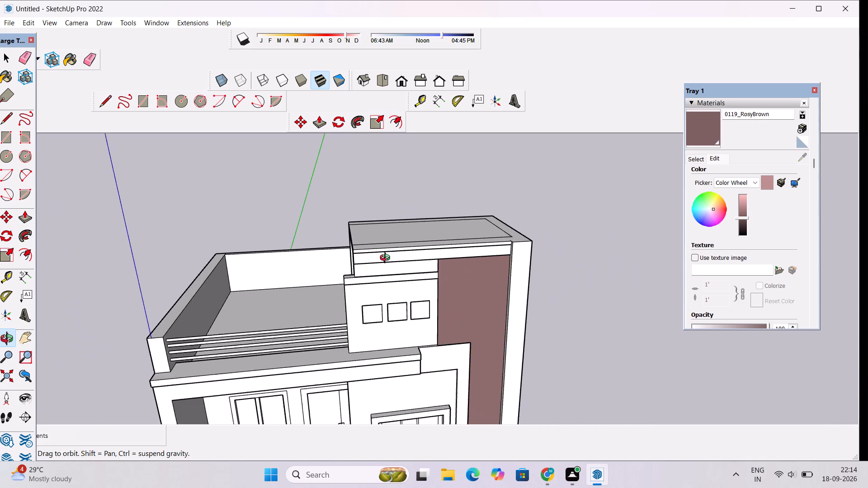
scroll(387, 259, "down", 8)
scroll(366, 379, "up", 6)
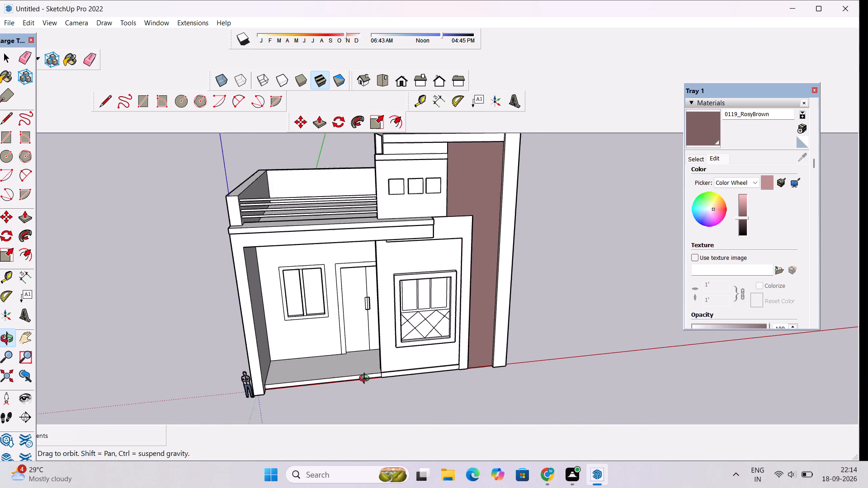
scroll(366, 380, "up", 1)
left_click_drag(365, 392, 360, 384)
left_click_drag(357, 372, 367, 364, "shift")
left_click_drag(375, 379, 377, 350)
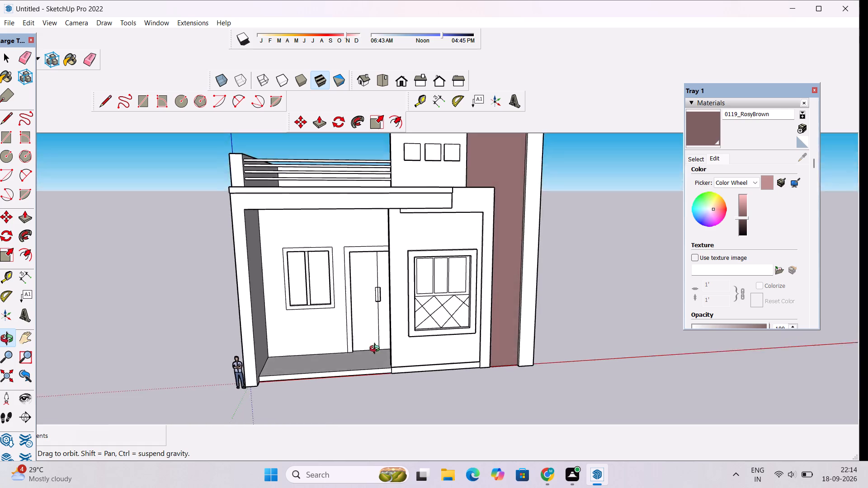
left_click_drag(377, 350, 377, 347)
left_click_drag(389, 329, 404, 379, "shift")
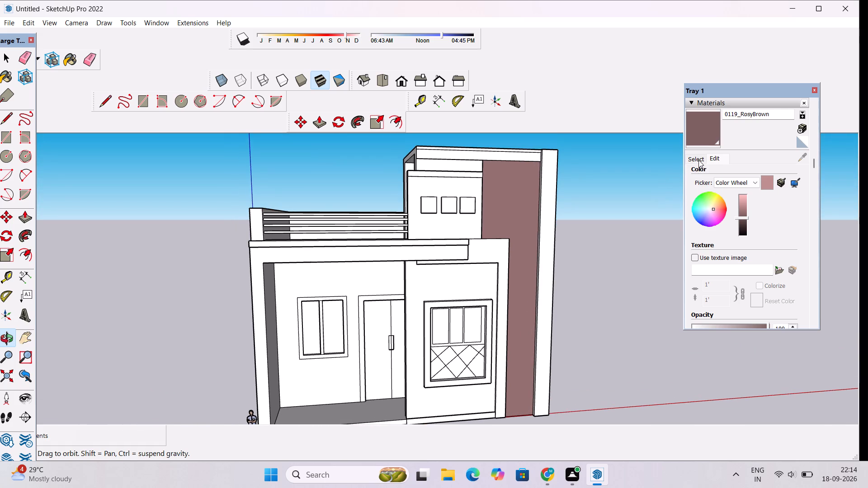
Browse the Colors-Named swatches and open the Brick, Cladding and Siding material collection.
left_click(698, 160)
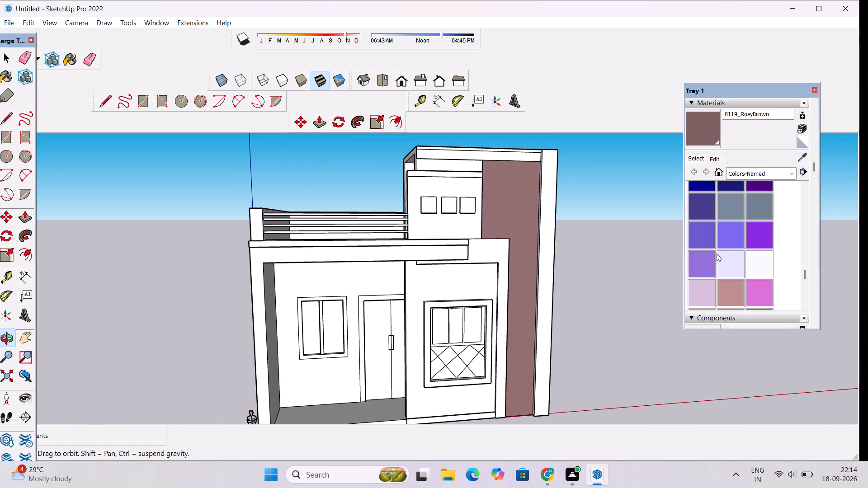
scroll(726, 289, "up", 1)
scroll(719, 284, "down", 3)
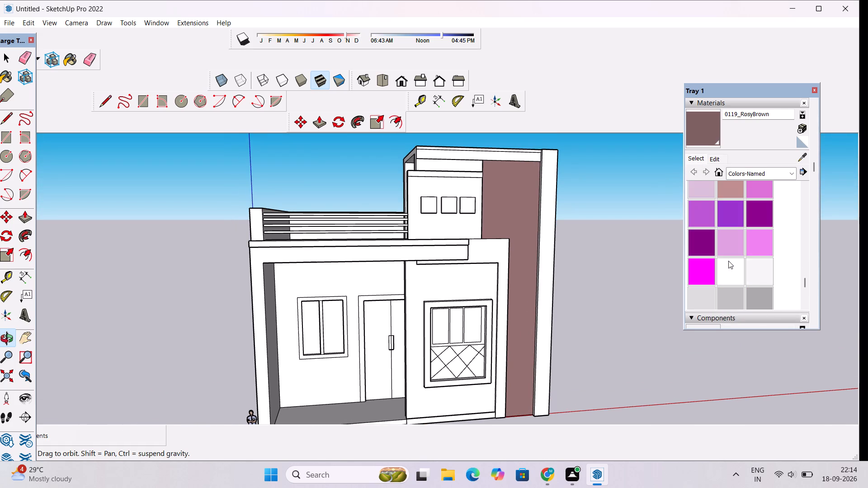
scroll(728, 261, "down", 1)
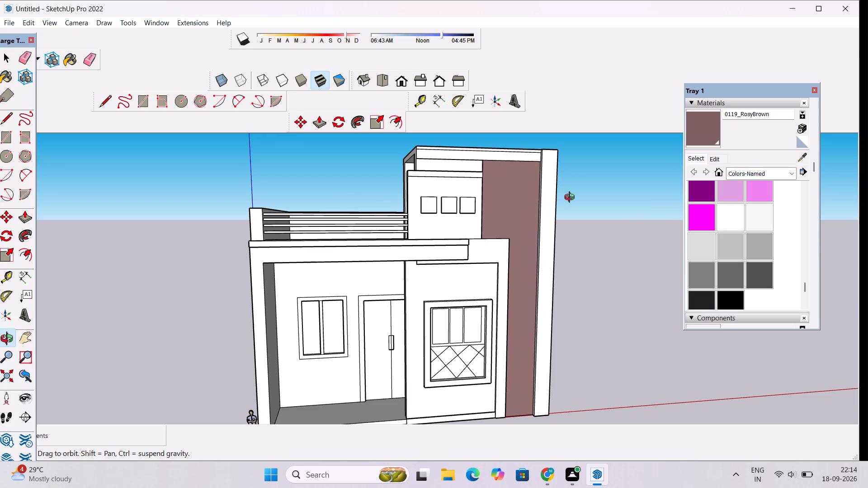
scroll(715, 228, "down", 2)
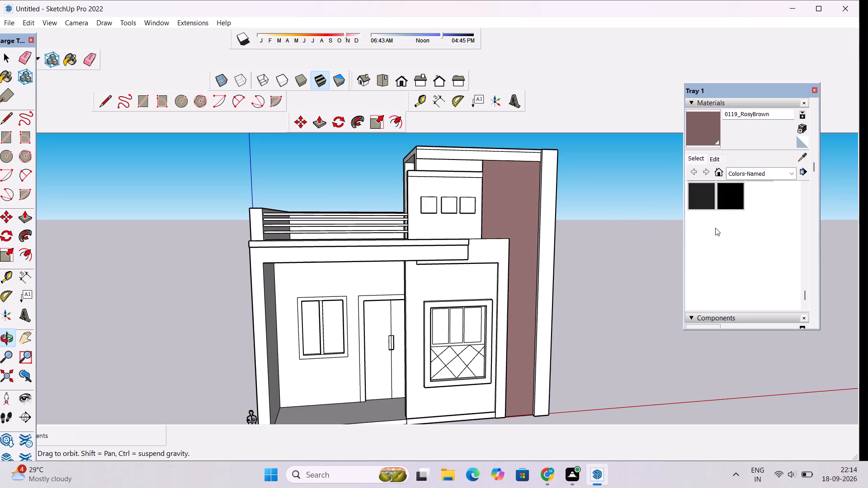
scroll(715, 228, "up", 2)
left_click(755, 175)
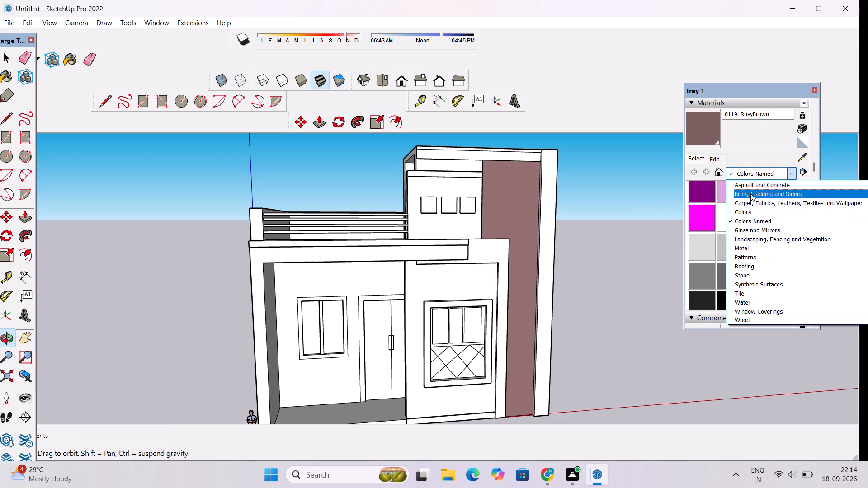
left_click(750, 196)
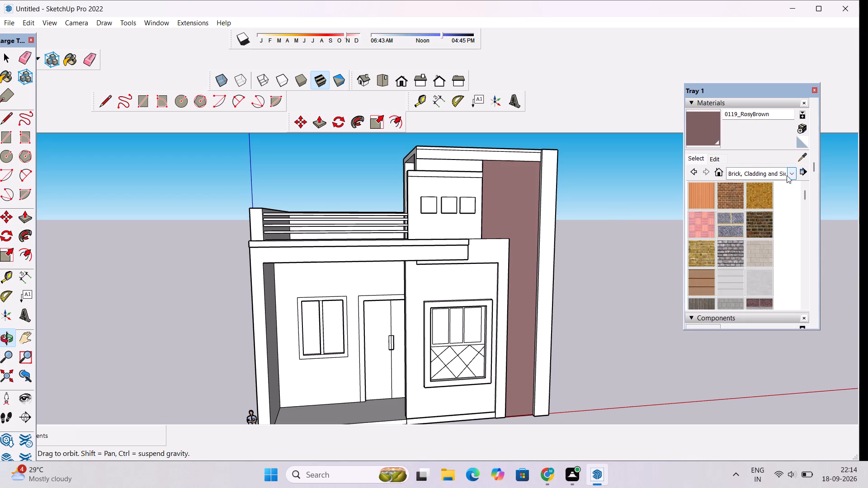
Examine the whole house front and its painted tall strip from several angles.
scroll(471, 277, "down", 4)
left_click_drag(545, 285, 445, 310)
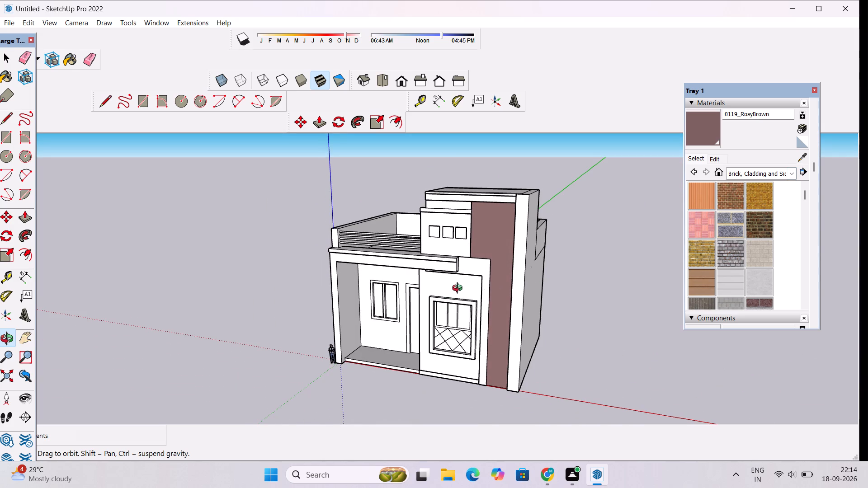
scroll(457, 290, "down", 4)
left_click_drag(406, 305, 473, 310)
scroll(487, 277, "up", 4)
left_click_drag(550, 262, 542, 262)
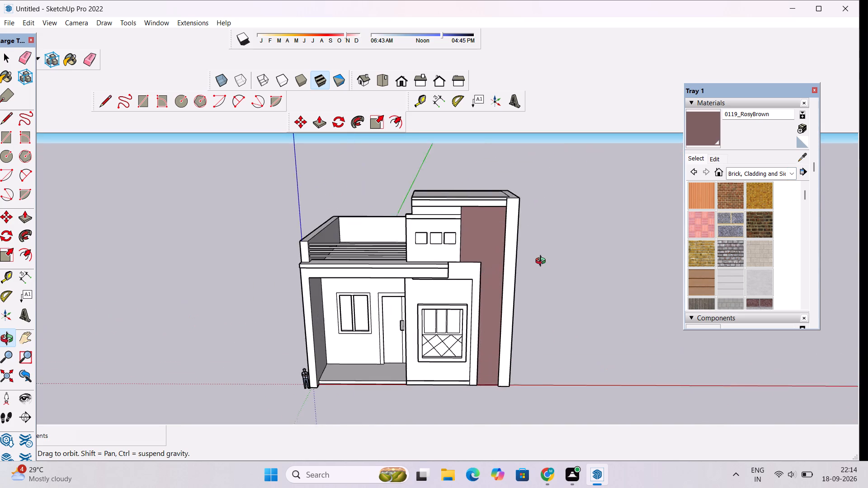
left_click_drag(542, 262, 492, 264)
scroll(461, 272, "down", 2)
left_click_drag(447, 283, 514, 256)
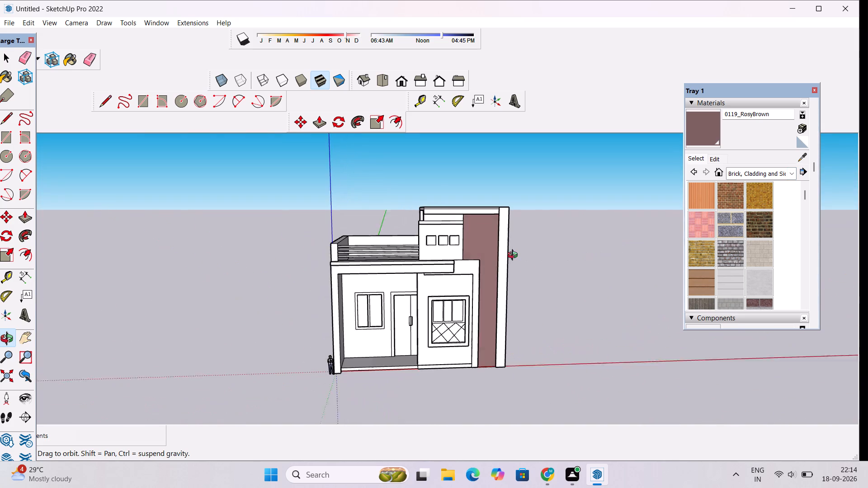
left_click_drag(514, 256, 512, 256)
scroll(494, 261, "down", 3)
scroll(557, 268, "up", 8)
Erase the leftover vertical and horizontal edges on the large side wall below the terrace parapet.
left_click_drag(612, 251, 401, 285)
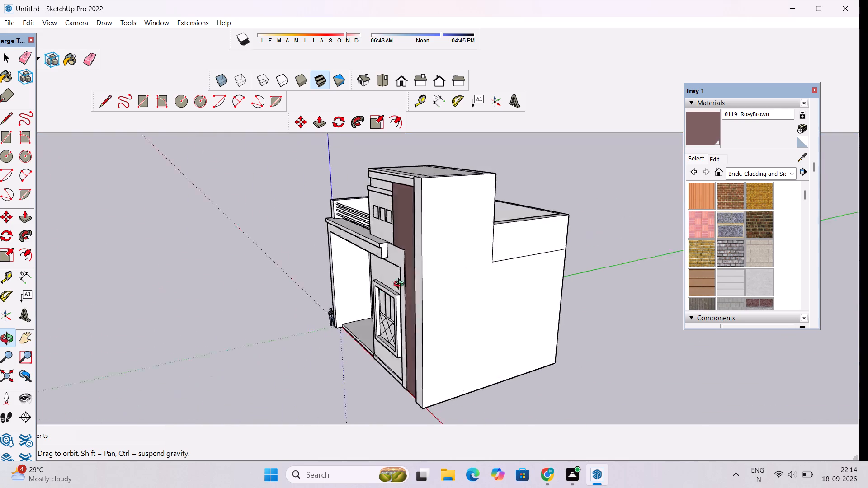
left_click_drag(401, 285, 391, 289)
scroll(546, 258, "up", 9)
left_click_drag(552, 276, 521, 282)
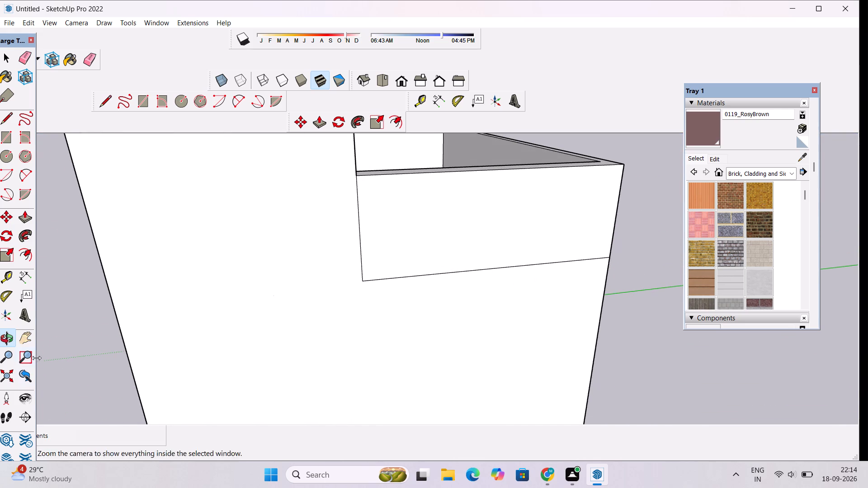
left_click(92, 58)
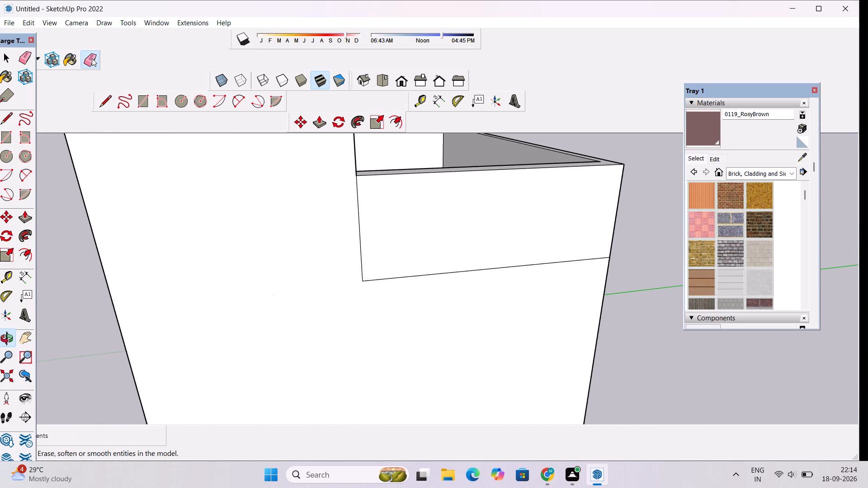
left_click_drag(340, 211, 481, 297)
Examine the side wall, the front facade, the terrace railing and the tower's open side from several angles.
scroll(494, 263, "down", 3)
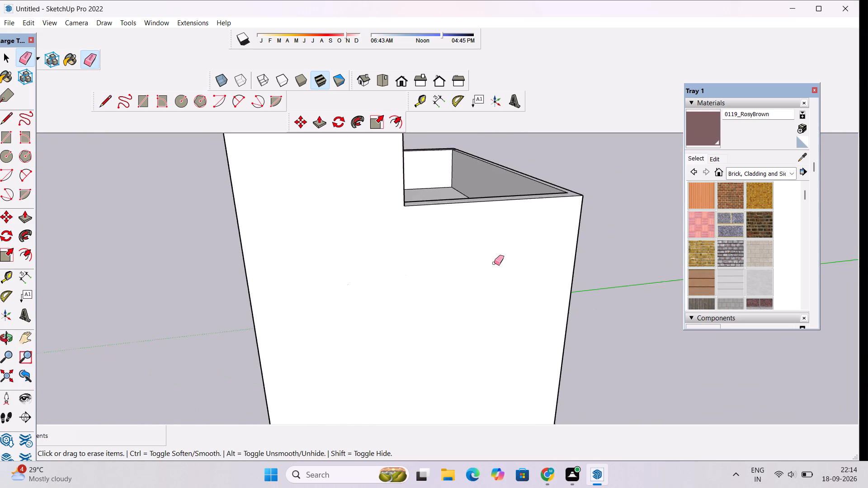
scroll(494, 263, "down", 5)
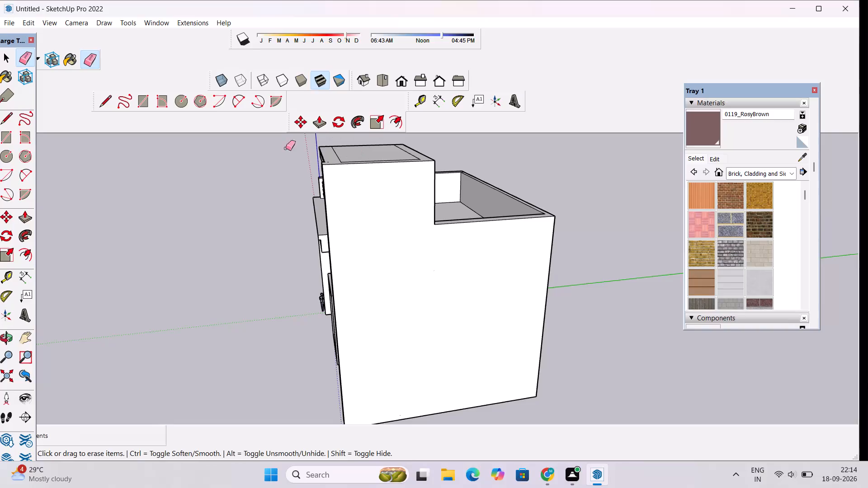
left_click_drag(3, 337, 13, 334)
left_click_drag(144, 273, 407, 264)
scroll(419, 255, "down", 6)
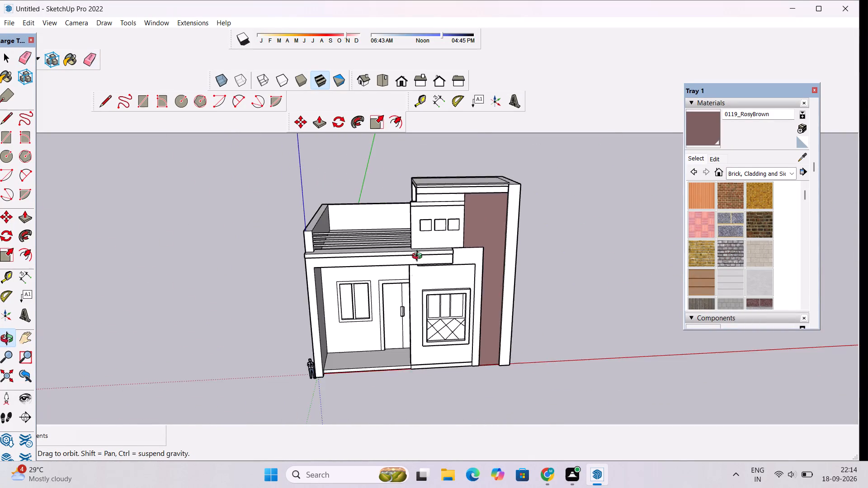
left_click_drag(403, 365, 426, 254)
scroll(428, 239, "up", 7)
left_click_drag(486, 219, 482, 246)
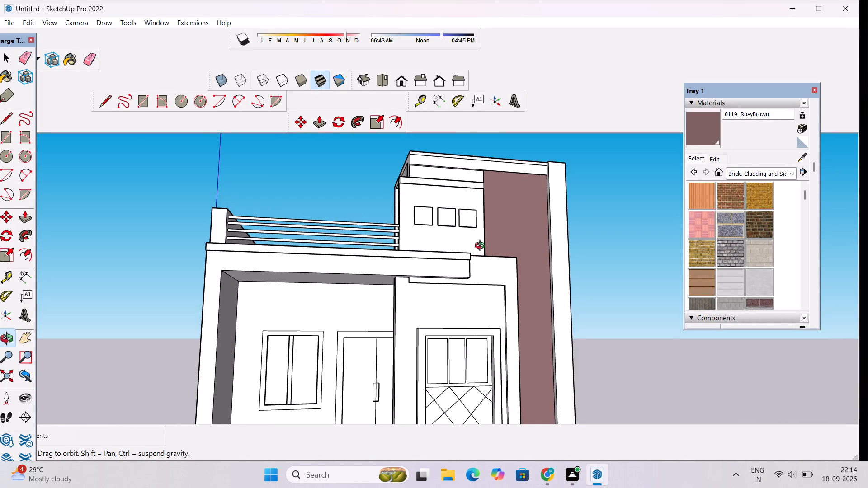
left_click_drag(464, 235, 475, 297)
scroll(512, 230, "up", 3)
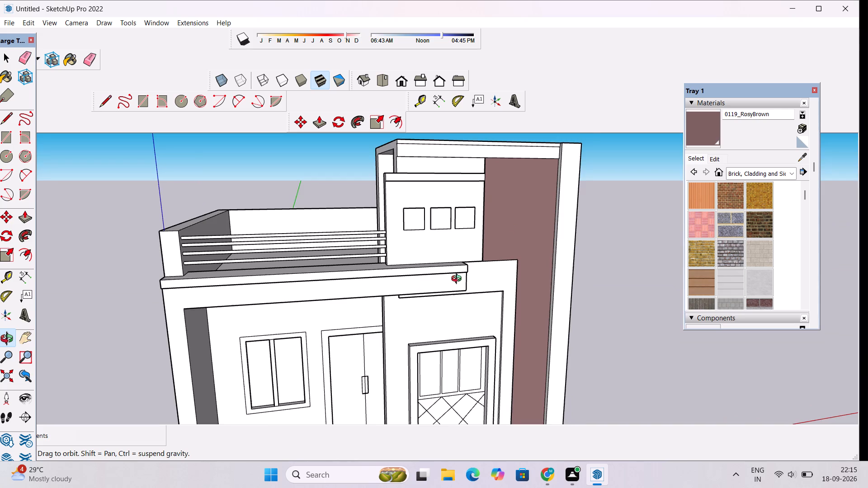
left_click_drag(457, 285, 590, 242)
scroll(585, 210, "up", 1)
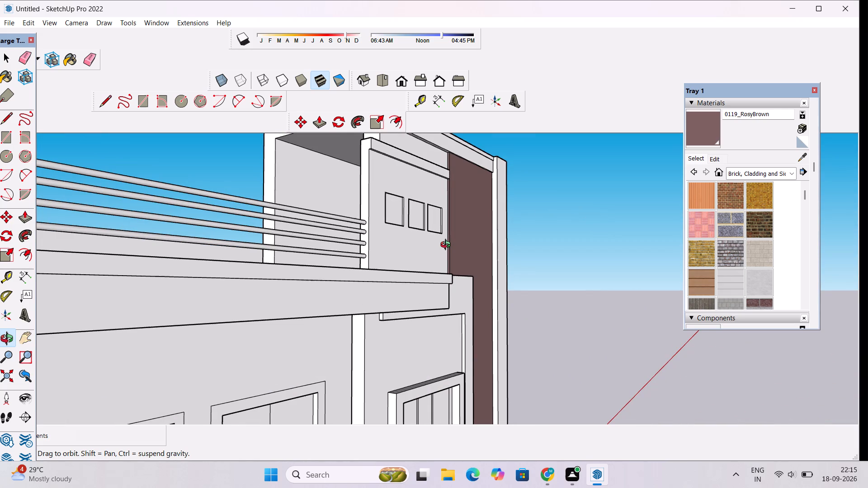
left_click_drag(447, 246, 444, 284)
scroll(443, 283, "down", 5)
left_click_drag(488, 266, 455, 275)
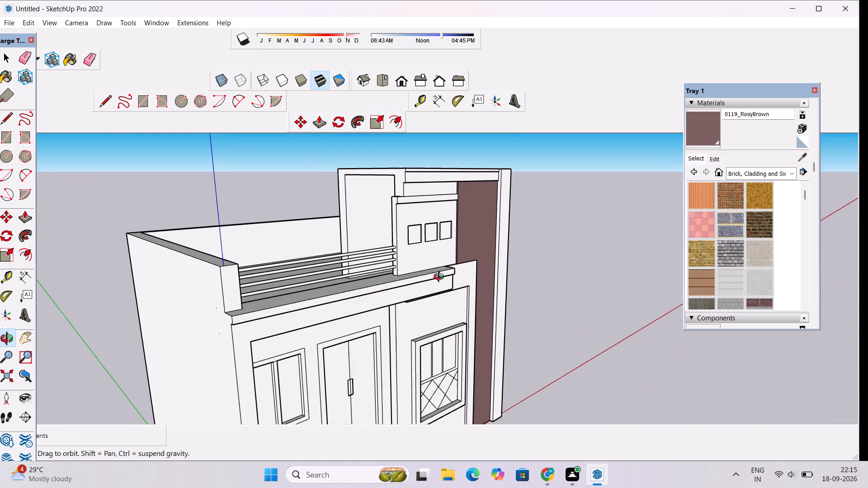
left_click_drag(358, 303, 411, 311)
scroll(462, 229, "up", 3)
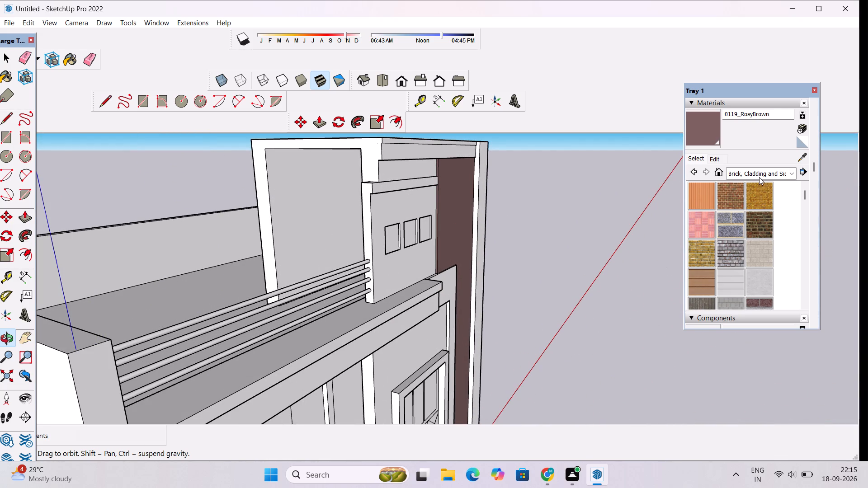
Look through the Glass and Mirrors material collection and return to Colors-Named.
left_click(759, 176)
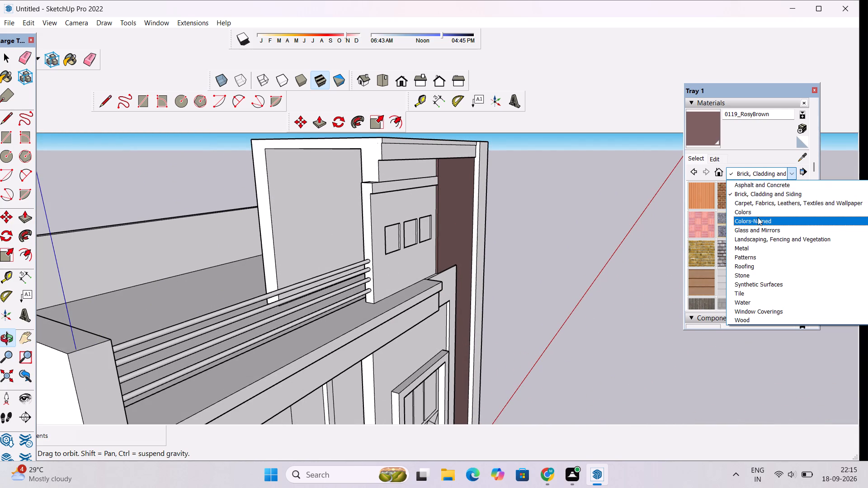
scroll(471, 211, "down", 1)
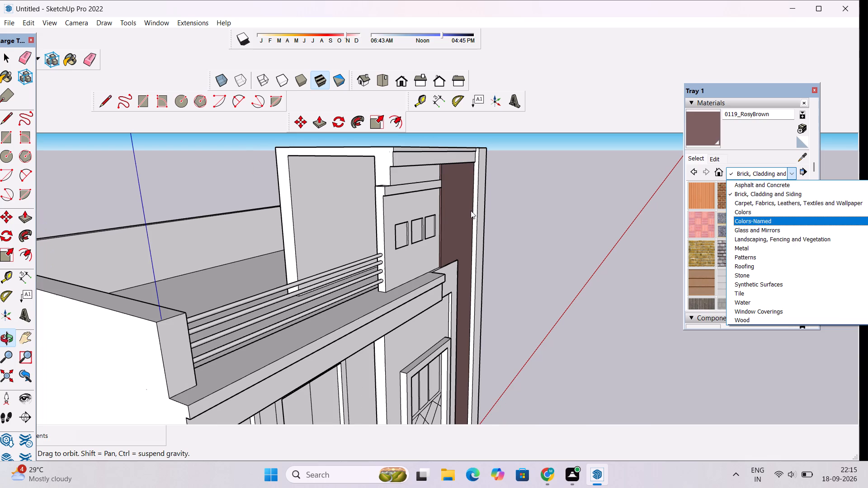
left_click(747, 229)
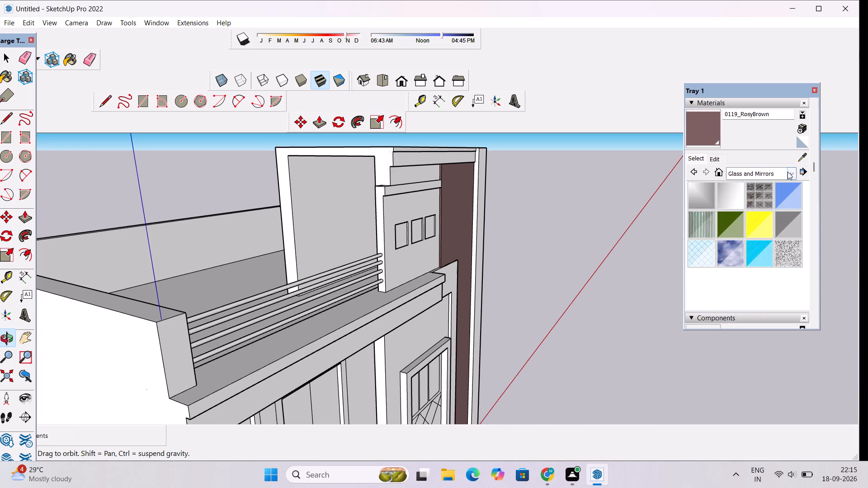
left_click(787, 171)
left_click(771, 222)
Examine the ground-floor front with its porch, double door and windows.
scroll(571, 211, "down", 3)
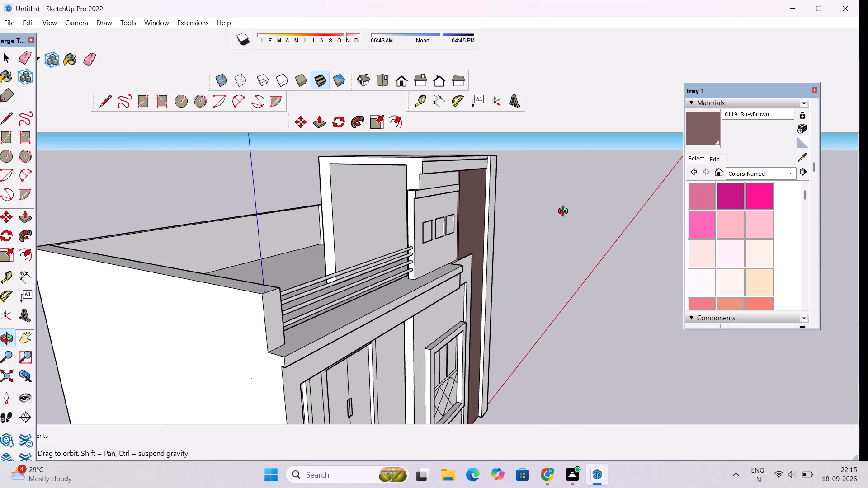
scroll(565, 212, "down", 7)
left_click_drag(583, 306, 471, 293)
left_click_drag(548, 319, 507, 322)
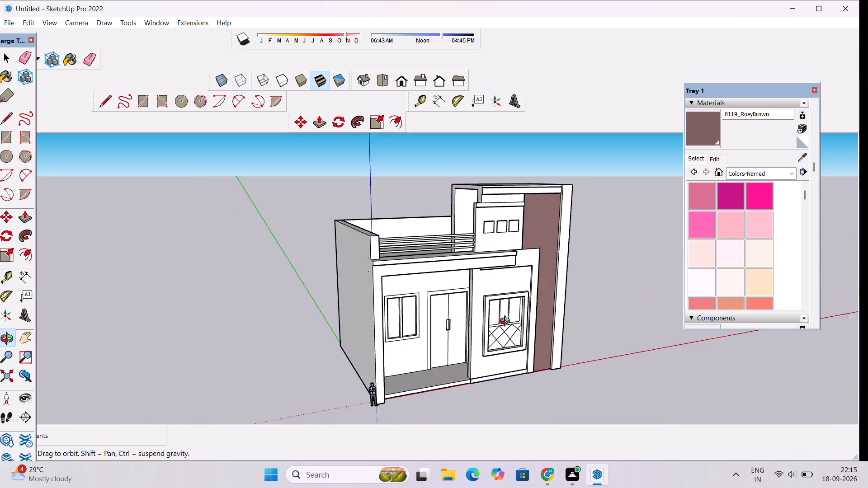
left_click_drag(507, 322, 494, 320)
scroll(453, 342, "up", 8)
left_click_drag(462, 376, 456, 340)
scroll(456, 331, "down", 4)
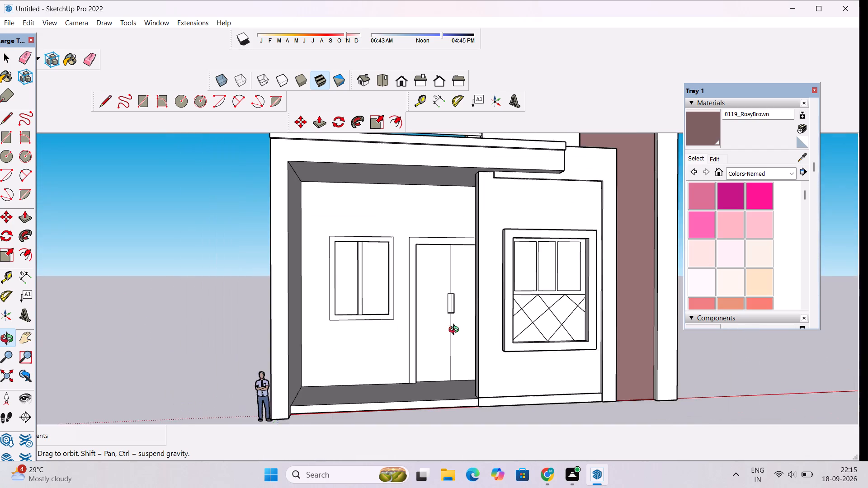
scroll(456, 331, "down", 1)
left_click_drag(456, 329, 456, 358)
Paint both leaves of the porch's double door with 0042_Sienna from the Colors-Named collection.
scroll(745, 222, "down", 3)
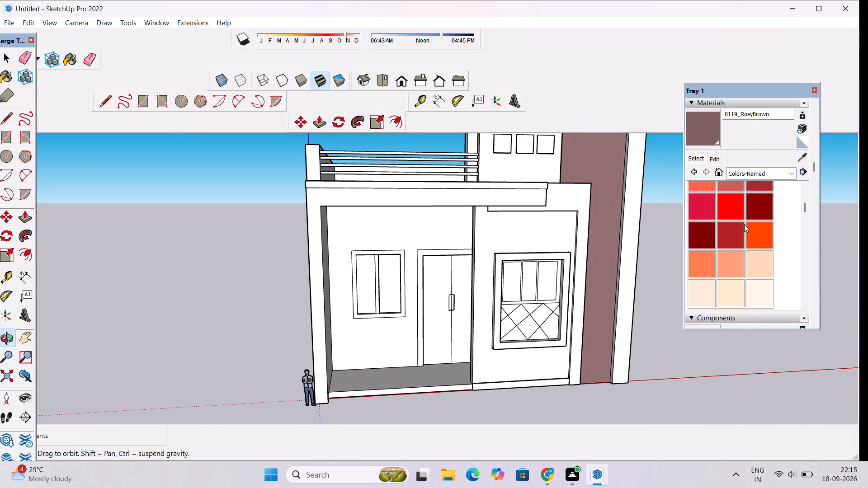
scroll(744, 224, "down", 4)
scroll(744, 224, "up", 1)
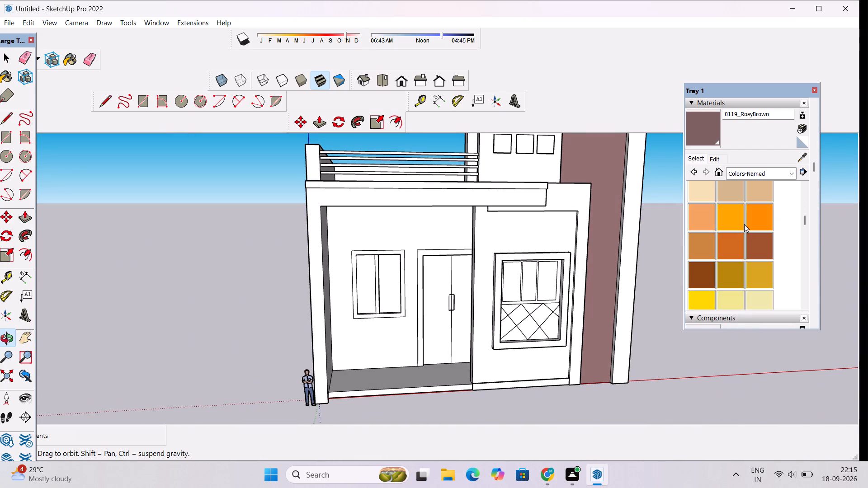
scroll(744, 224, "down", 2)
scroll(744, 224, "up", 2)
left_click(755, 248)
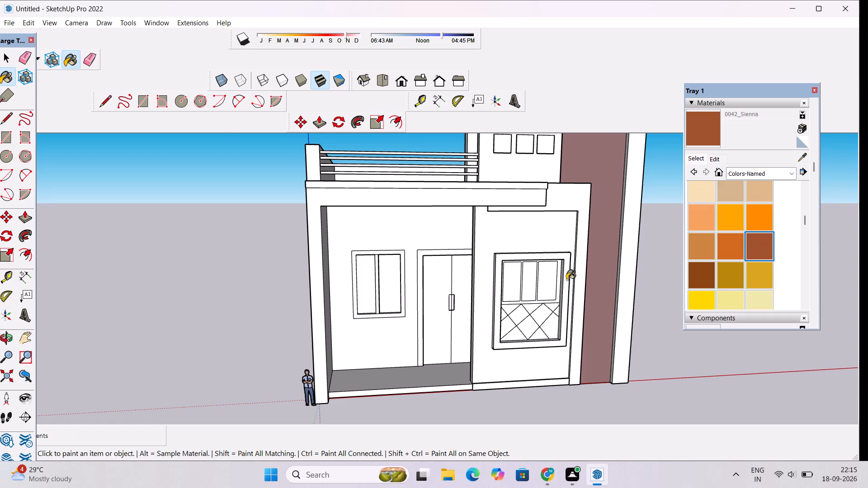
scroll(476, 304, "up", 4)
left_click(420, 272)
left_click(451, 253)
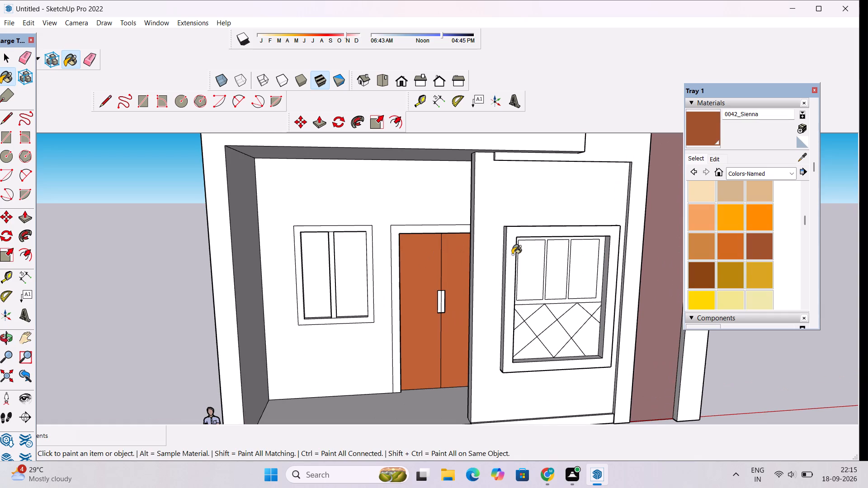
Edit the 0042_Sienna material used on the porch's double door, darkening it to a deep chocolate brown.
left_click(716, 161)
triple_click(743, 213)
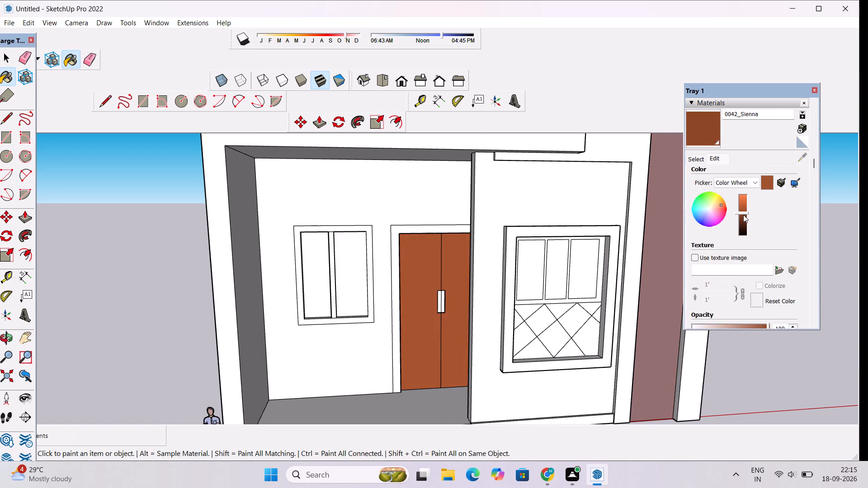
left_click(744, 220)
left_click(744, 220)
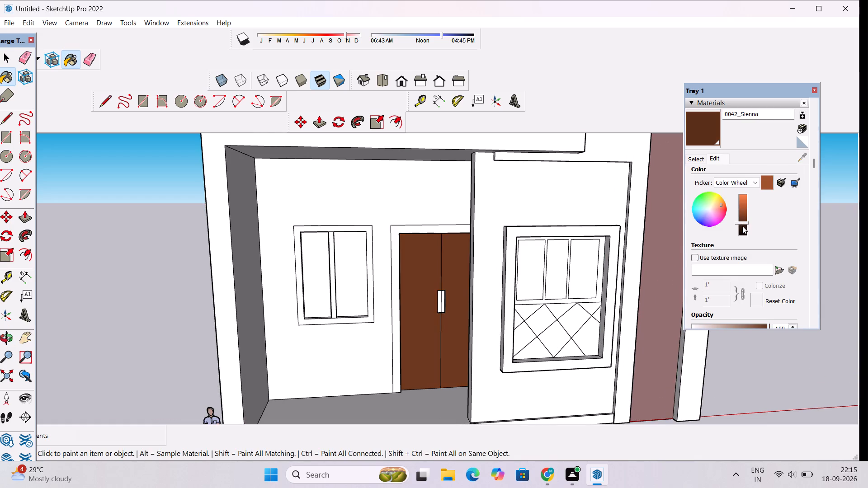
left_click(742, 226)
scroll(526, 246, "down", 4)
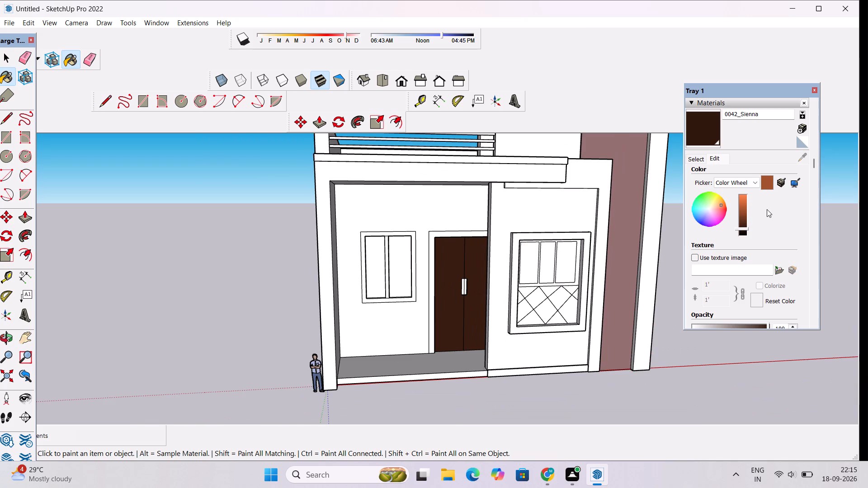
left_click(745, 225)
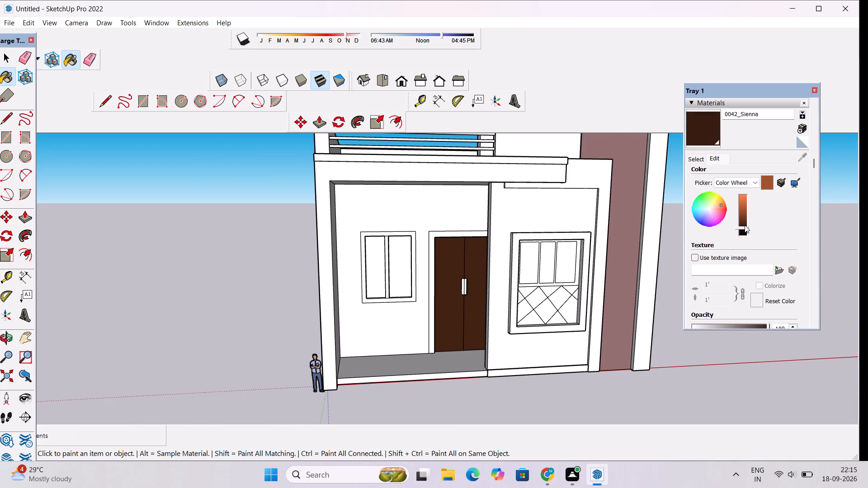
left_click(745, 225)
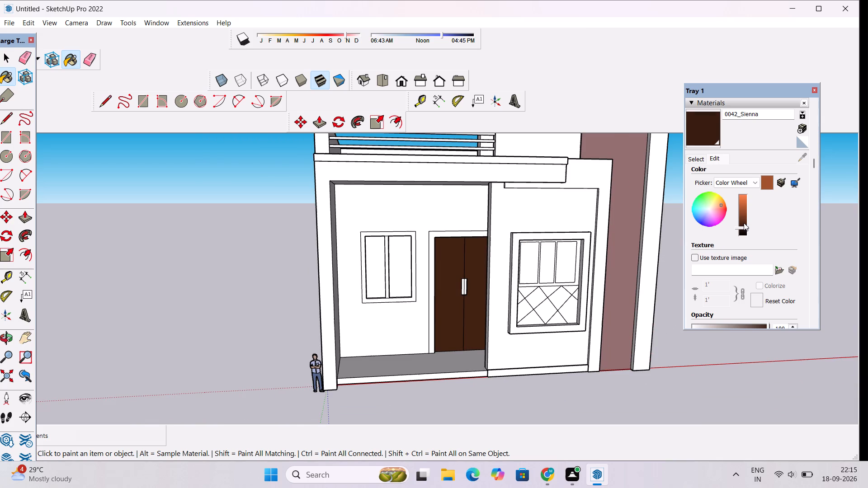
left_click(744, 225)
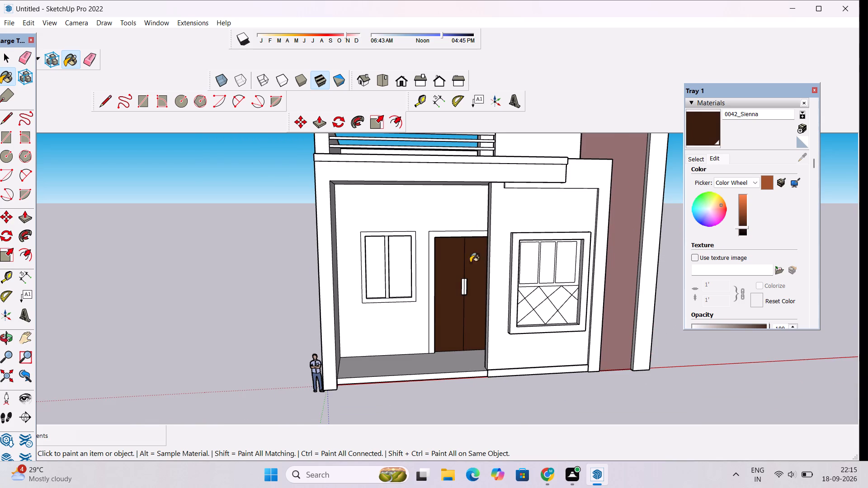
Examine the recoloured double door and its frame up close from several angles.
scroll(470, 275, "up", 12)
scroll(476, 244, "down", 4)
scroll(438, 248, "up", 7)
scroll(439, 242, "down", 9)
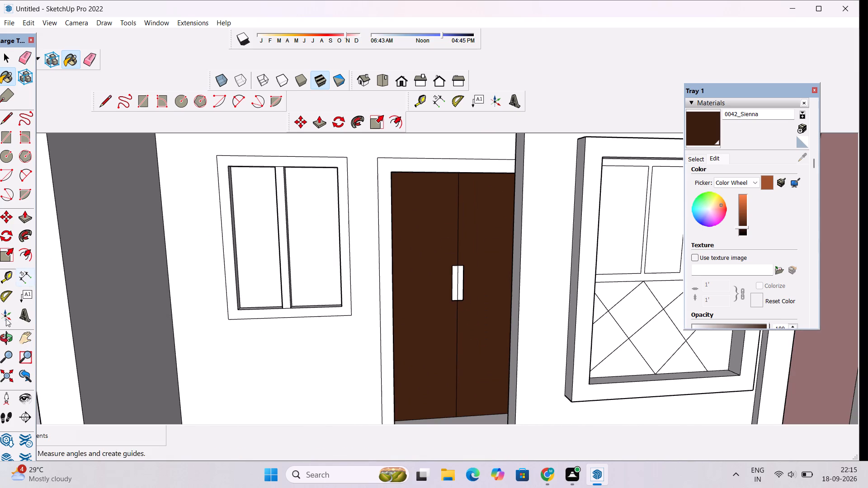
left_click(10, 338)
left_click_drag(395, 324, 327, 316)
scroll(362, 291, "down", 4)
left_click_drag(362, 298, 497, 286)
scroll(456, 254, "up", 4)
left_click_drag(478, 244, 496, 241)
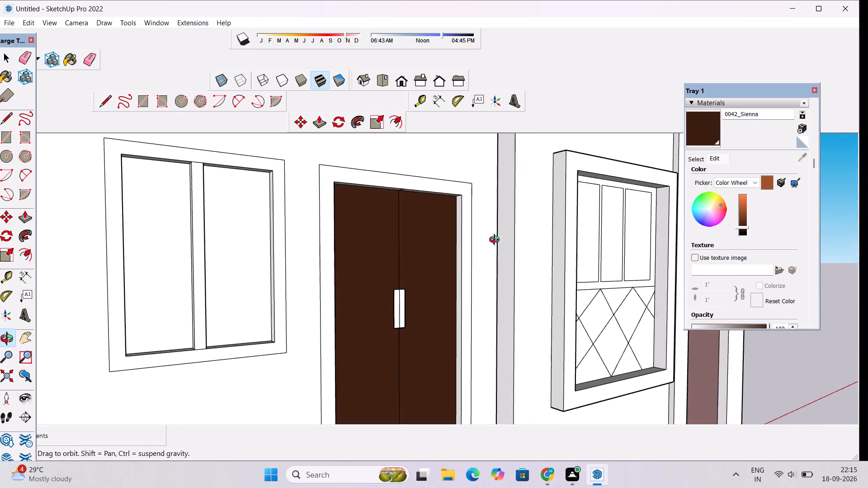
left_click_drag(496, 241, 475, 316)
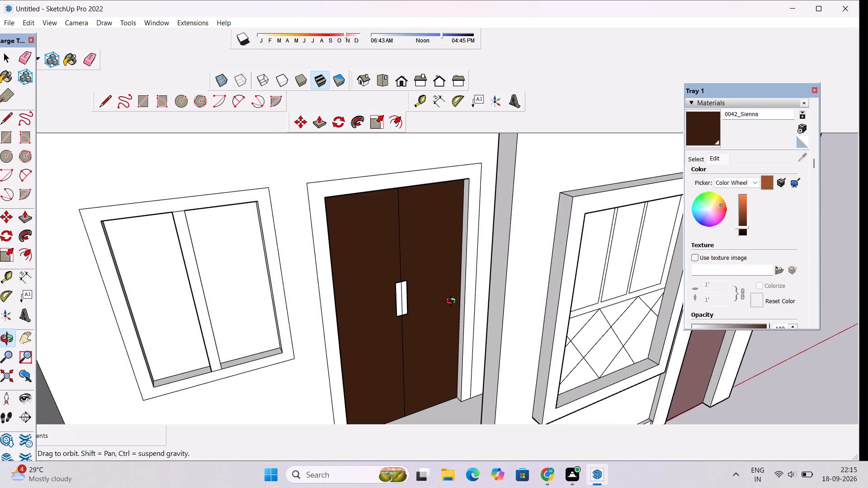
left_click_drag(458, 318, 419, 288)
left_click_drag(419, 286, 476, 291, "shift")
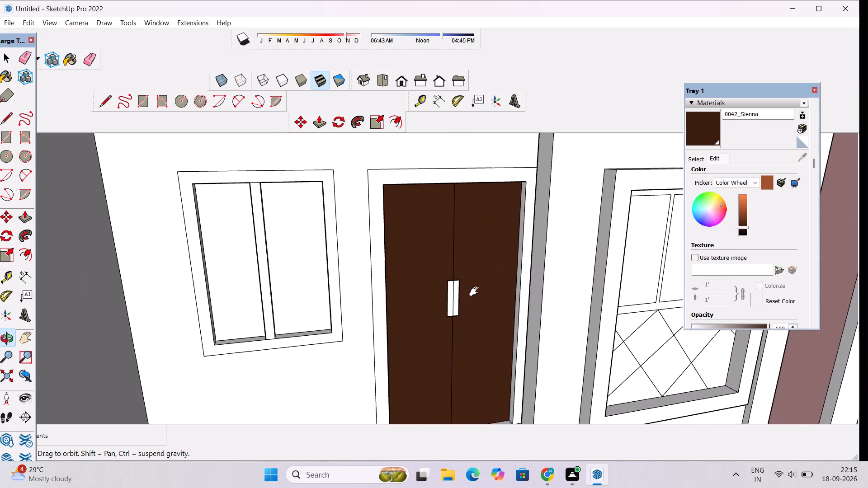
left_click_drag(467, 321, 463, 292)
scroll(457, 276, "down", 4)
left_click_drag(459, 279, 549, 274)
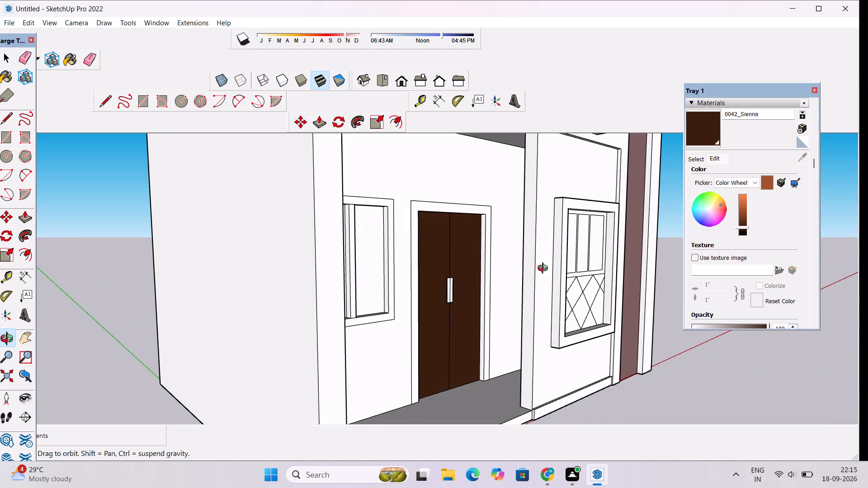
Erase the stray short edge across the underside of the double door frame's head, above the seam between the leaves.
scroll(483, 235, "up", 4)
left_click_drag(502, 264, 529, 153)
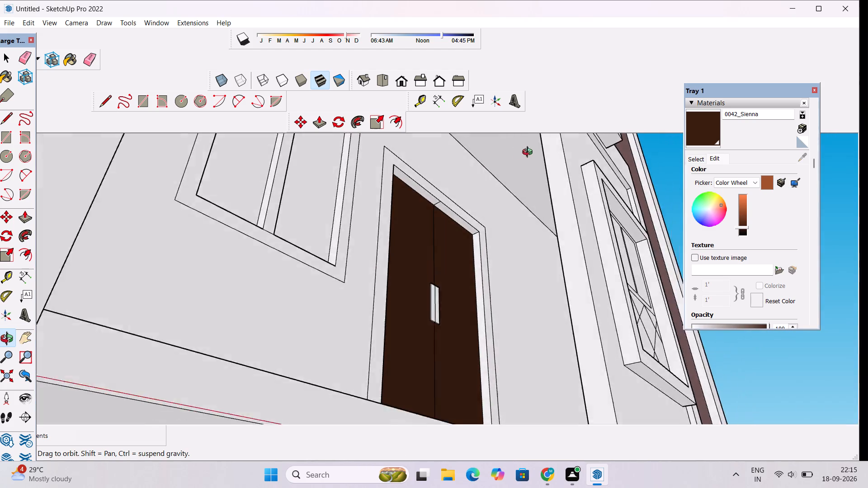
left_click_drag(529, 153, 532, 254)
scroll(460, 224, "up", 1)
left_click_drag(454, 226, 443, 160)
scroll(430, 193, "up", 4)
left_click_drag(470, 211, 470, 166)
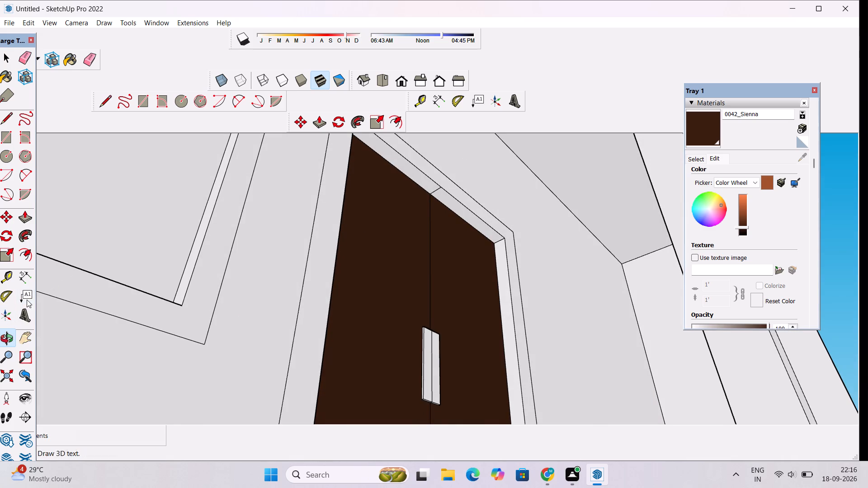
left_click(90, 59)
scroll(470, 192, "up", 3)
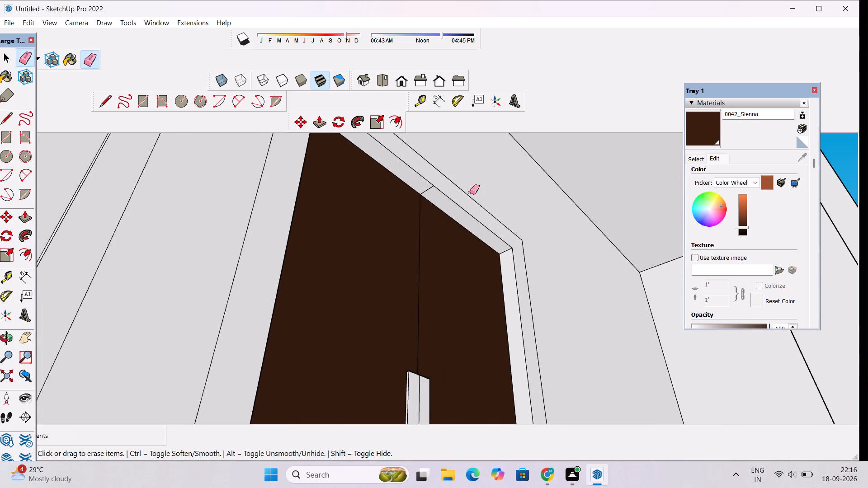
left_click_drag(414, 186, 425, 193)
scroll(429, 193, "down", 3)
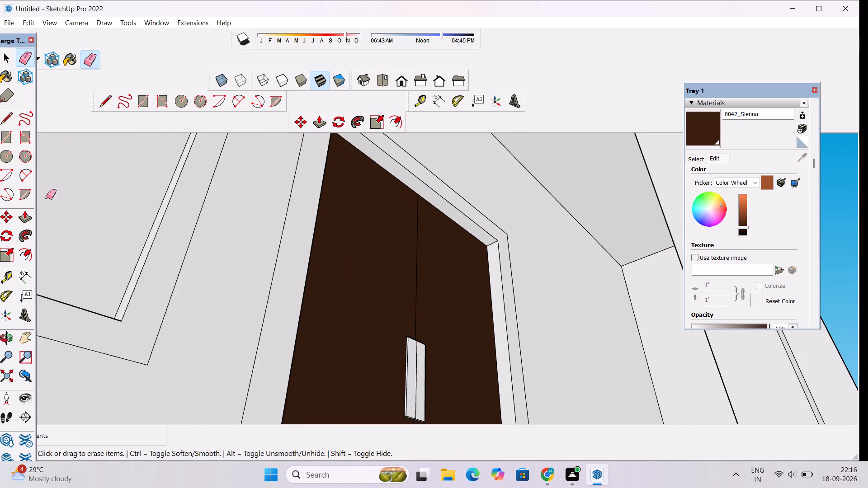
Examine the double door, the porch, the ground-floor windows and the whole front facade from several angles and distances.
left_click(9, 337)
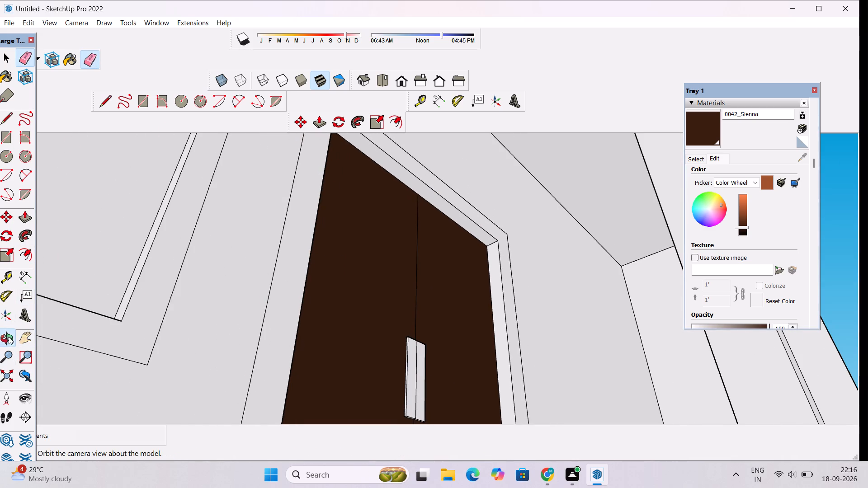
left_click_drag(520, 161, 476, 223)
scroll(475, 222, "down", 10)
scroll(437, 278, "down", 5)
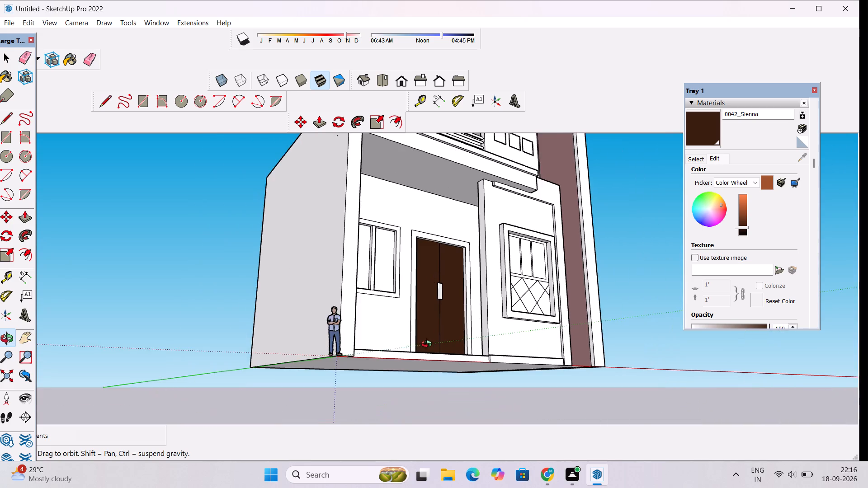
left_click_drag(429, 341, 464, 204)
scroll(466, 196, "up", 4)
left_click_drag(459, 238, 519, 366)
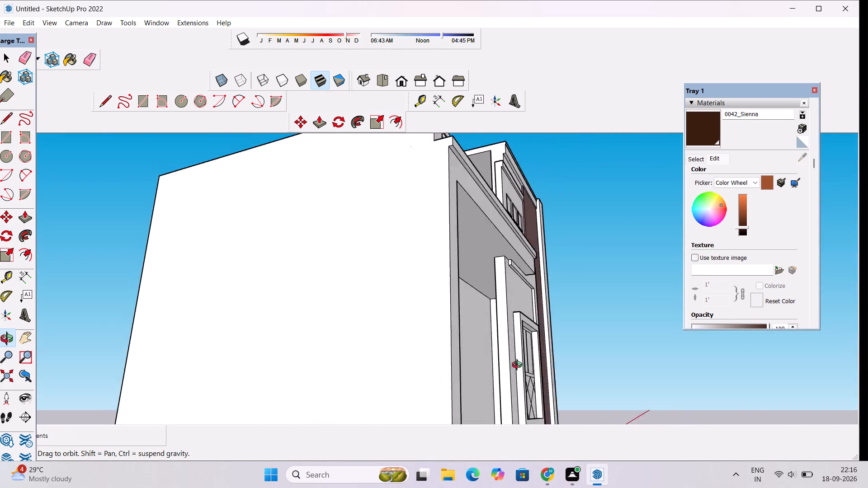
left_click_drag(519, 366, 436, 359)
scroll(442, 207, "down", 13)
left_click_drag(445, 274, 418, 344)
scroll(450, 263, "up", 3)
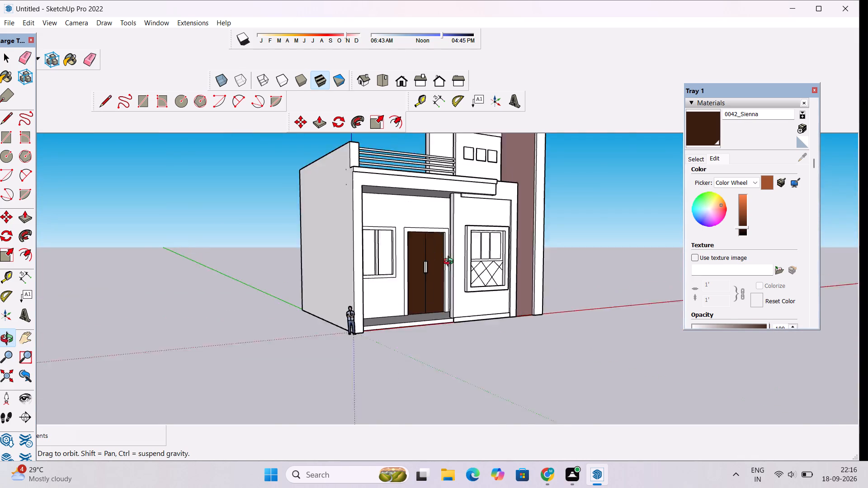
scroll(450, 263, "up", 17)
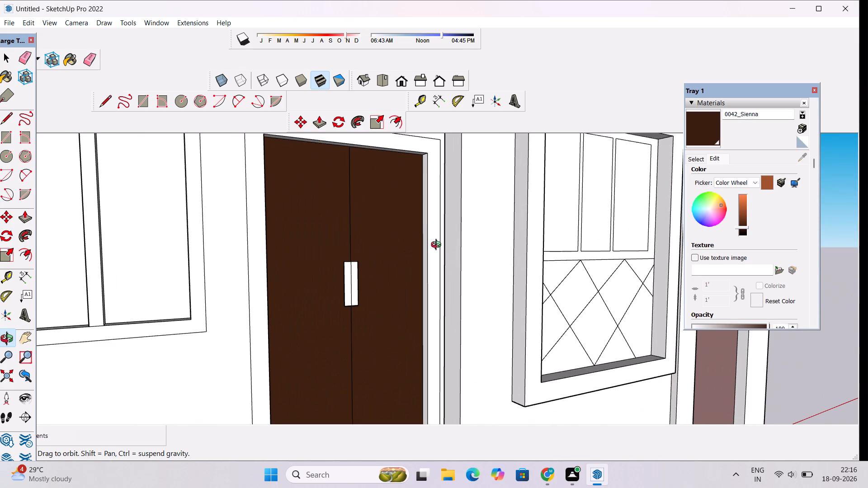
left_click_drag(443, 272, 383, 280)
scroll(356, 277, "down", 2)
left_click_drag(374, 276, 418, 282)
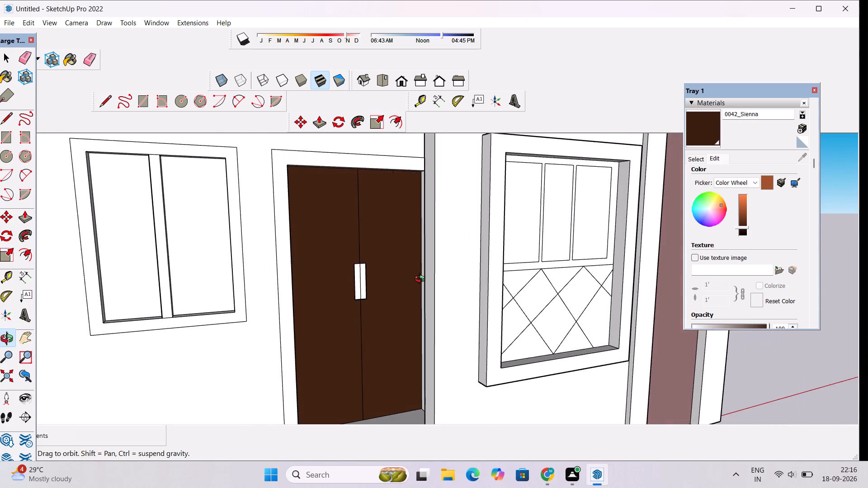
scroll(425, 279, "down", 4)
left_click_drag(351, 274, 466, 269)
left_click_drag(467, 272, 412, 278)
scroll(406, 269, "down", 1)
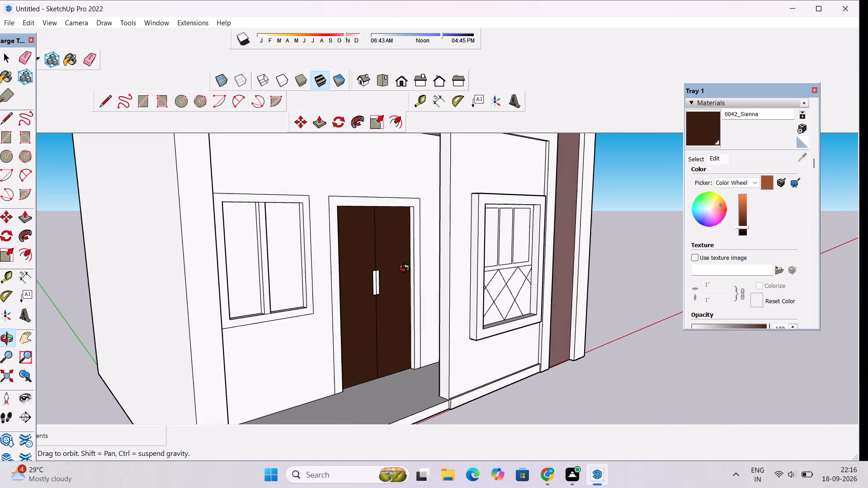
scroll(393, 249, "down", 3)
left_click_drag(424, 252, 377, 273)
scroll(377, 274, "up", 13)
left_click_drag(374, 275, 441, 272)
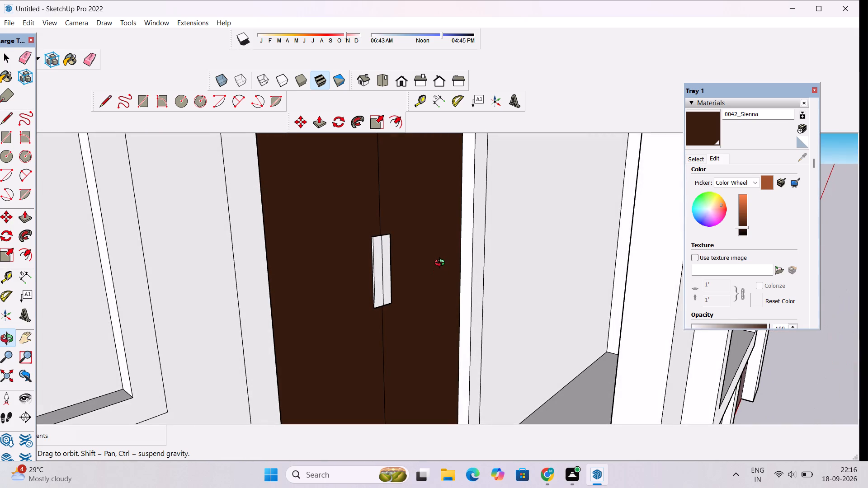
scroll(442, 264, "down", 12)
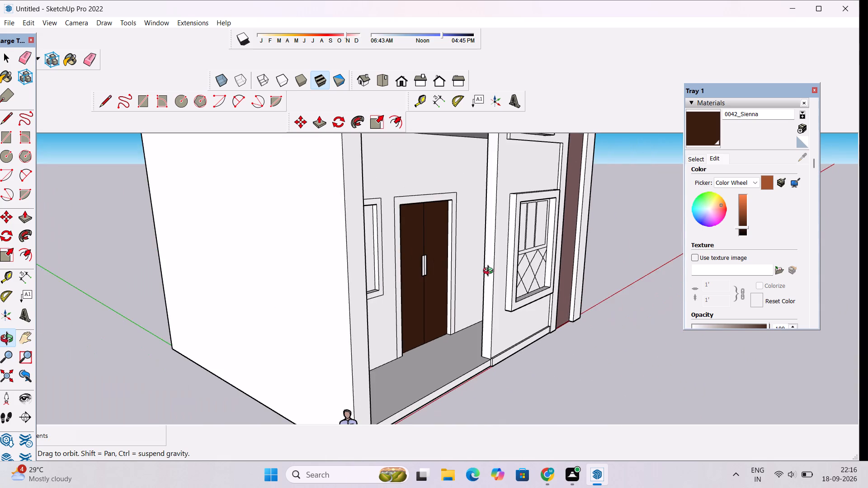
left_click_drag(506, 287, 446, 284)
scroll(442, 274, "down", 5)
left_click_drag(377, 284, 455, 286)
left_click_drag(554, 284, 475, 291)
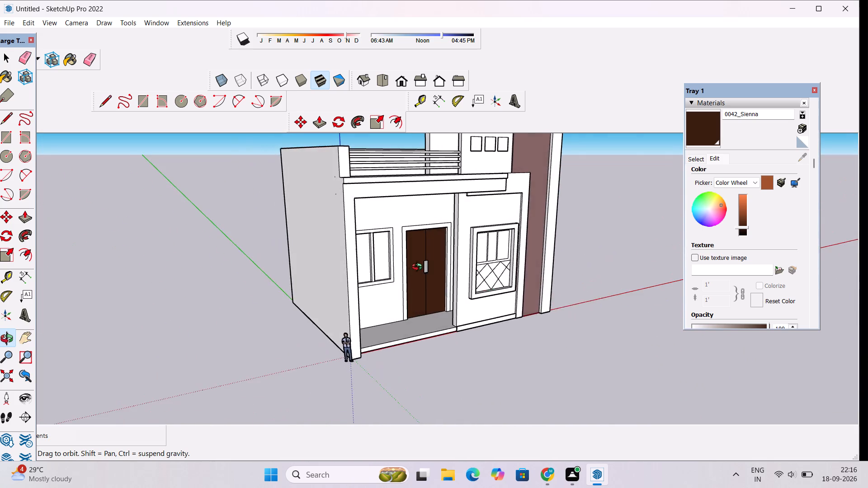
scroll(410, 264, "up", 4)
left_click_drag(428, 277, 486, 282)
scroll(480, 239, "up", 4)
left_click_drag(447, 301, 420, 270)
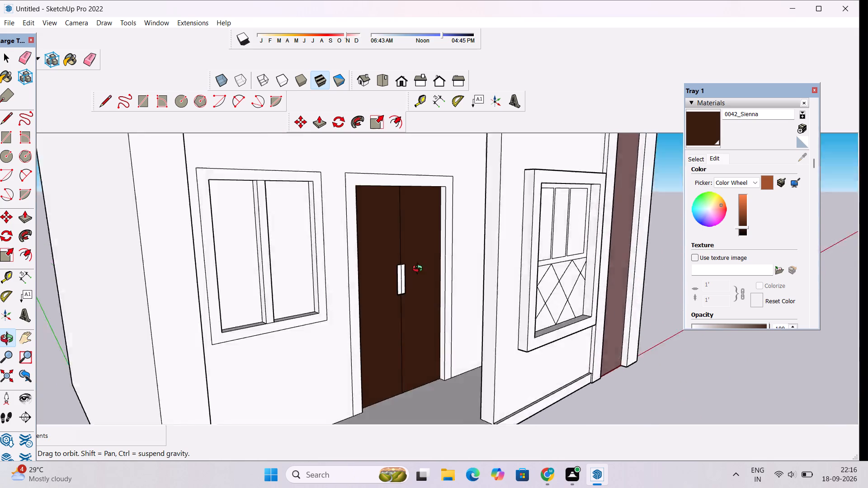
left_click_drag(420, 270, 366, 352)
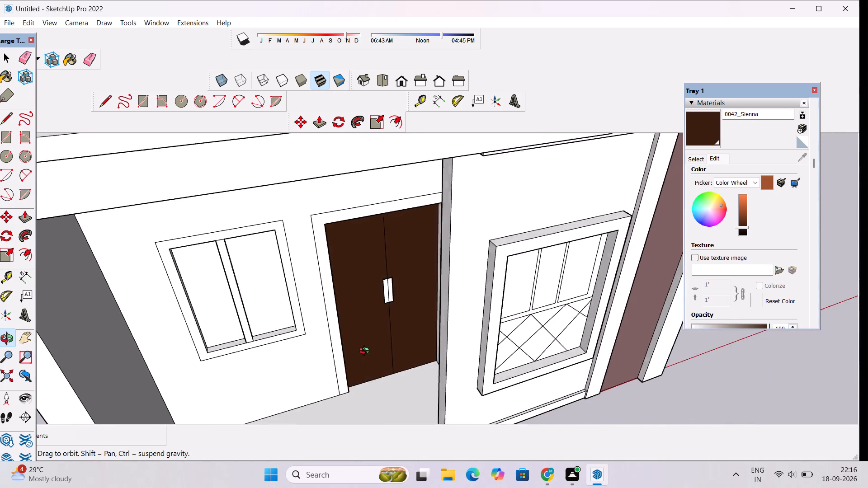
left_click_drag(366, 352, 423, 273)
scroll(423, 244, "down", 5)
left_click_drag(420, 199, 420, 225)
scroll(419, 203, "up", 5)
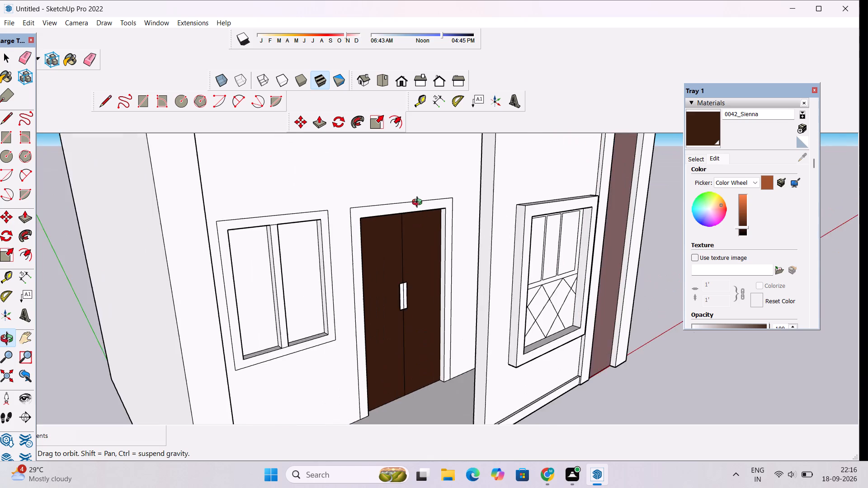
scroll(419, 203, "up", 2)
left_click_drag(438, 224, 402, 194)
scroll(397, 189, "down", 3)
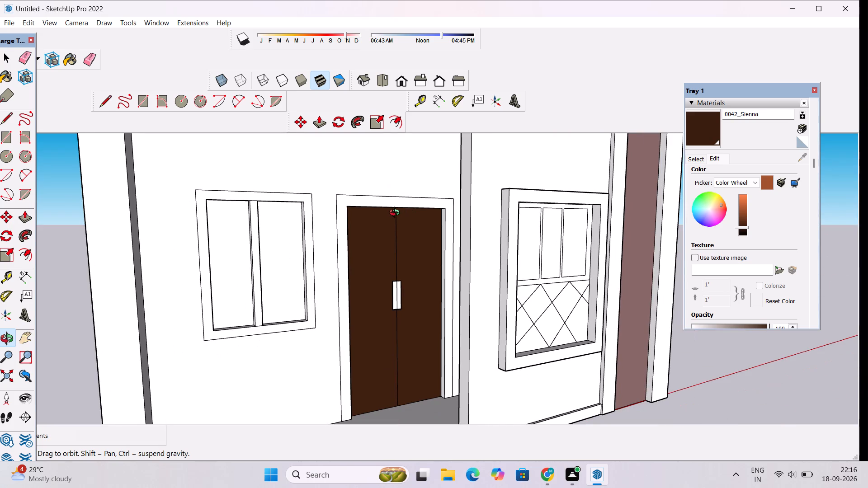
left_click_drag(415, 199, 409, 200)
scroll(409, 200, "down", 1)
left_click_drag(408, 194, 407, 203)
scroll(380, 192, "down", 4)
scroll(380, 197, "up", 4)
left_click_drag(354, 209, 429, 190)
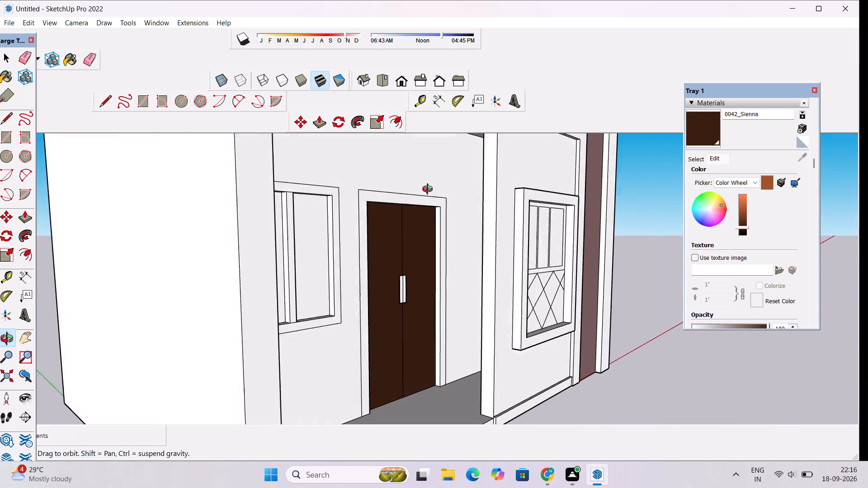
left_click_drag(429, 190, 430, 189)
scroll(409, 225, "down", 8)
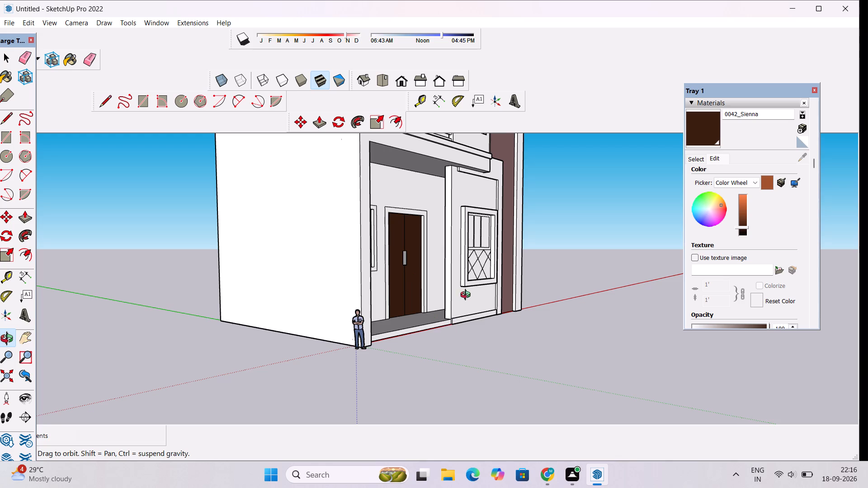
left_click_drag(567, 233, 417, 276)
scroll(410, 278, "down", 3)
left_click_drag(393, 287, 431, 276)
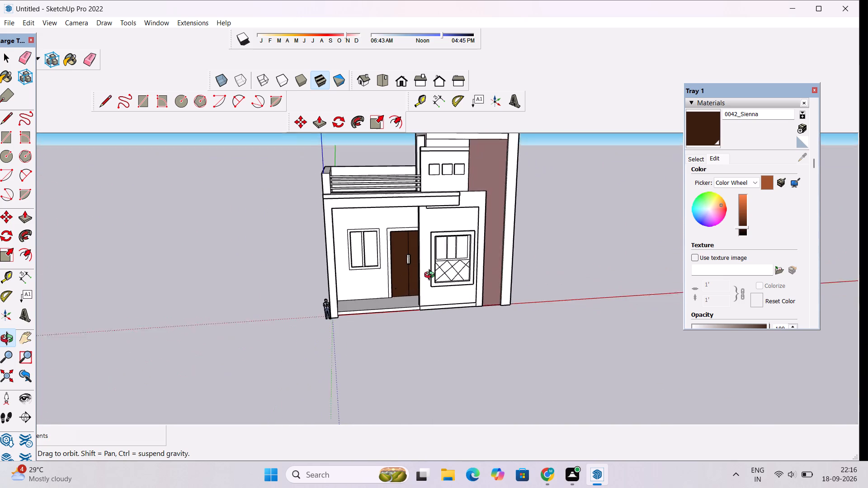
left_click_drag(431, 276, 459, 259)
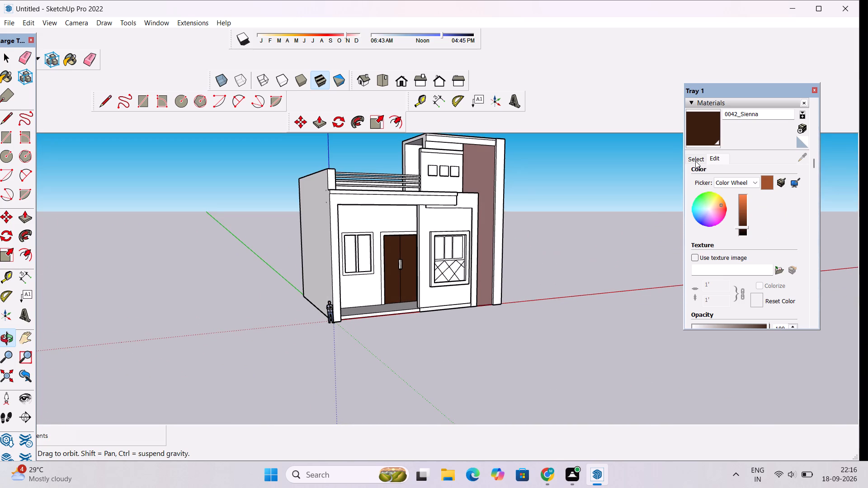
Paint both panes of the two-light window beside the double door with Translucent Glass Gray from Glass and Mirrors.
left_click(695, 161)
left_click(769, 174)
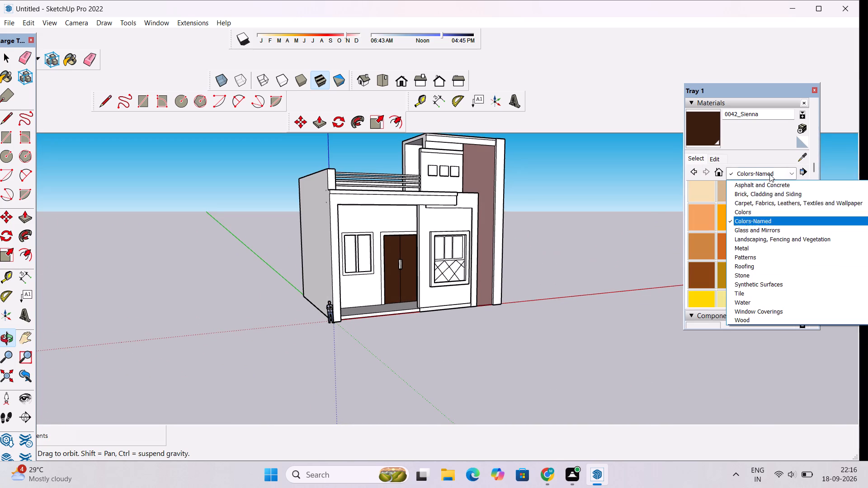
left_click(764, 232)
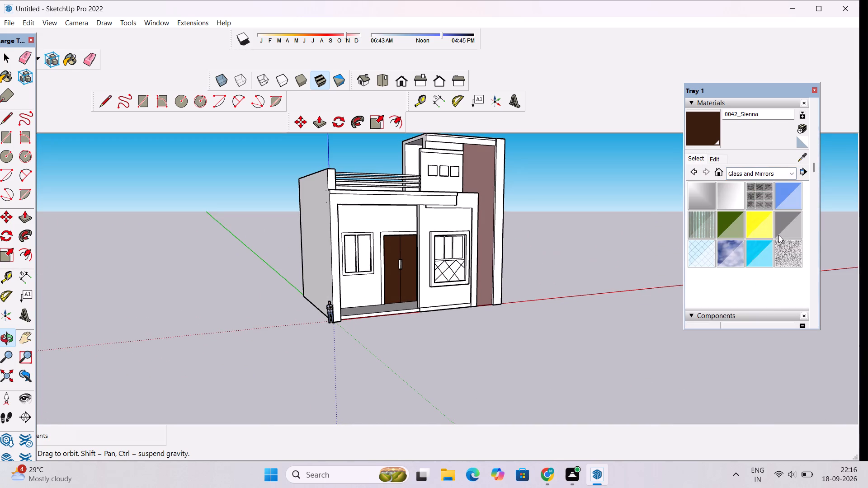
left_click(788, 229)
scroll(368, 237, "up", 11)
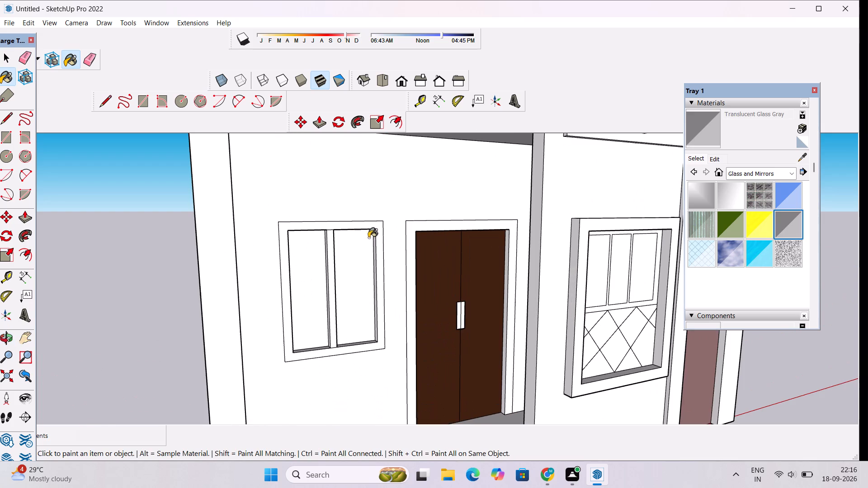
left_click(358, 252)
left_click(306, 246)
scroll(306, 246, "down", 3)
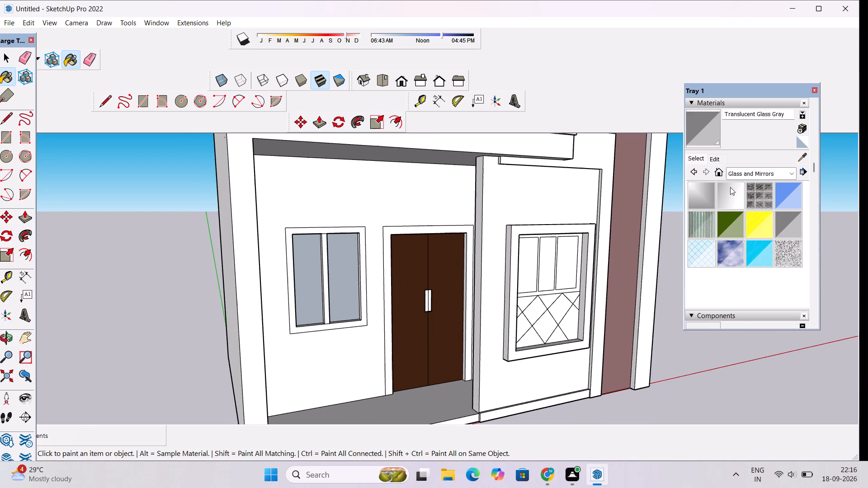
Paint the tall side column and the top beam's front of the tower frame with Asphalt New from Asphalt and Concrete.
left_click(749, 177)
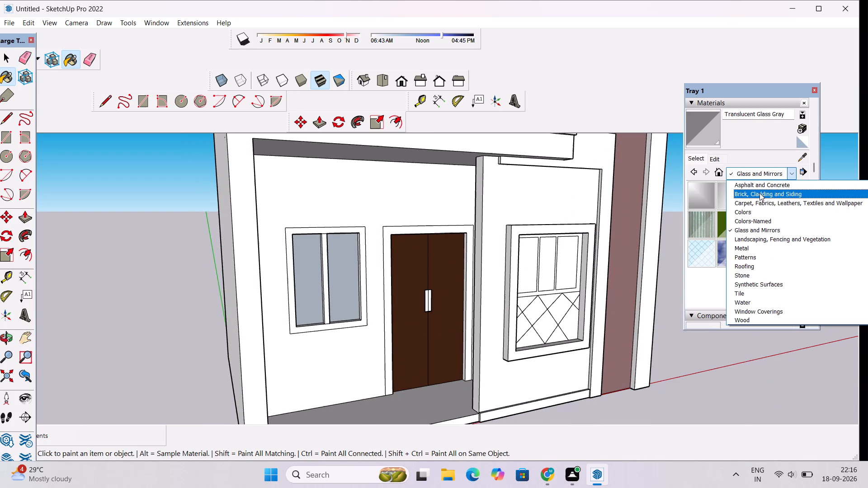
left_click(759, 188)
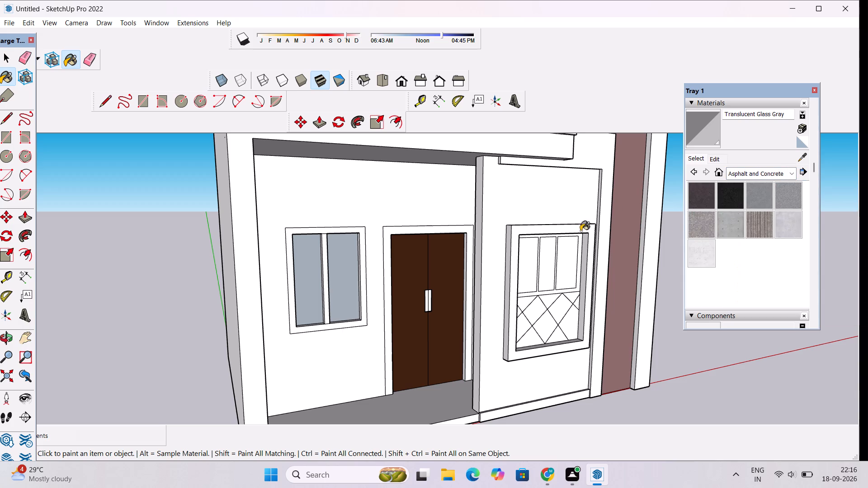
left_click(703, 197)
scroll(318, 241, "down", 9)
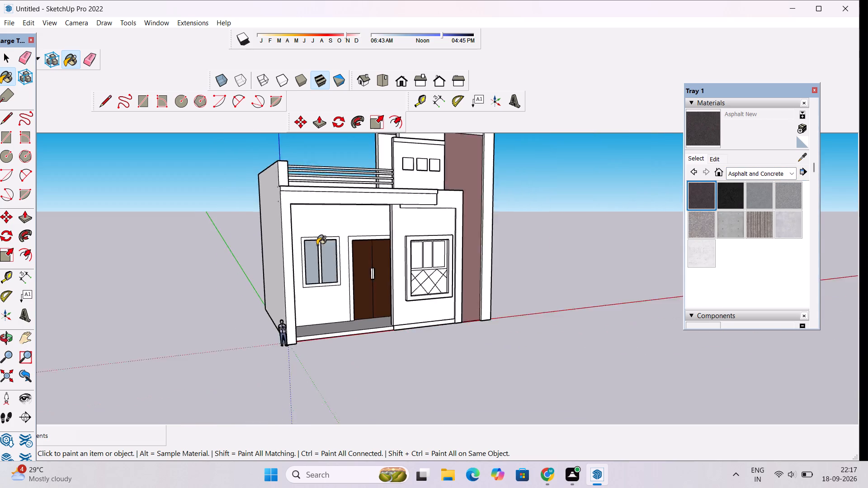
scroll(317, 245, "down", 2)
scroll(431, 149, "up", 5)
left_click(442, 162)
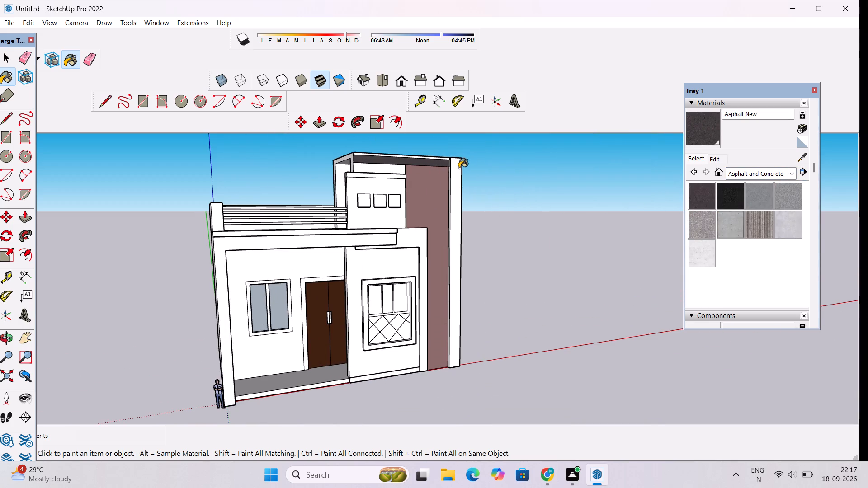
left_click(458, 169)
scroll(454, 179, "up", 12)
left_click(447, 160)
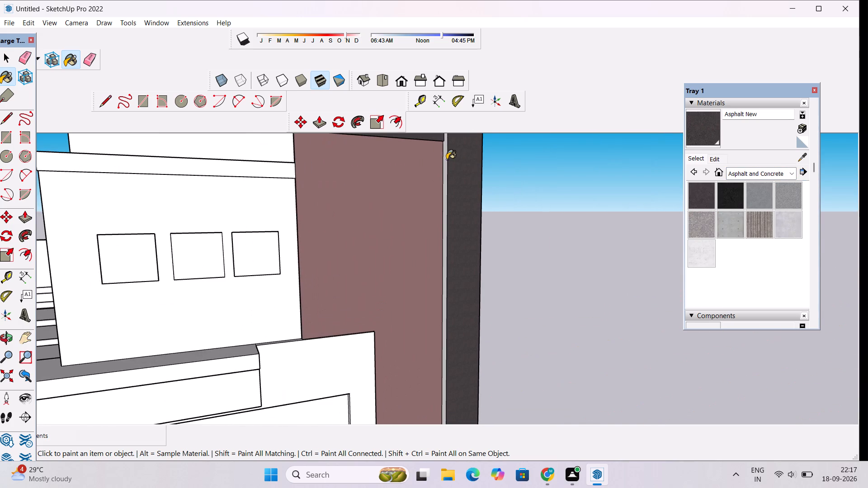
scroll(423, 179, "down", 9)
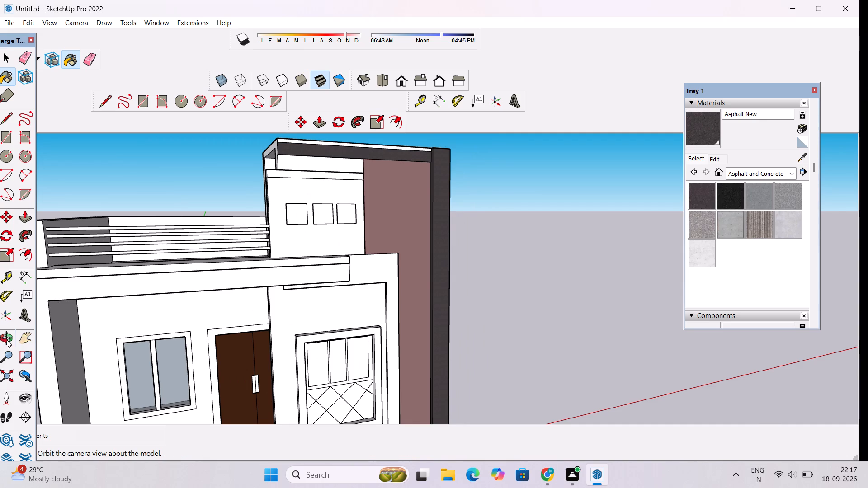
Paint the remaining white strip along the top edge of the tower frame's beam with Asphalt New.
left_click(7, 340)
left_click_drag(392, 319, 336, 327)
scroll(334, 324, "down", 4)
left_click_drag(348, 314, 365, 337, "shift")
scroll(363, 325, "up", 4, "shift")
left_click_drag(350, 312, 399, 307)
scroll(407, 282, "down", 3)
left_click_drag(419, 243, 427, 302, "shift")
scroll(395, 265, "up", 5, "shift")
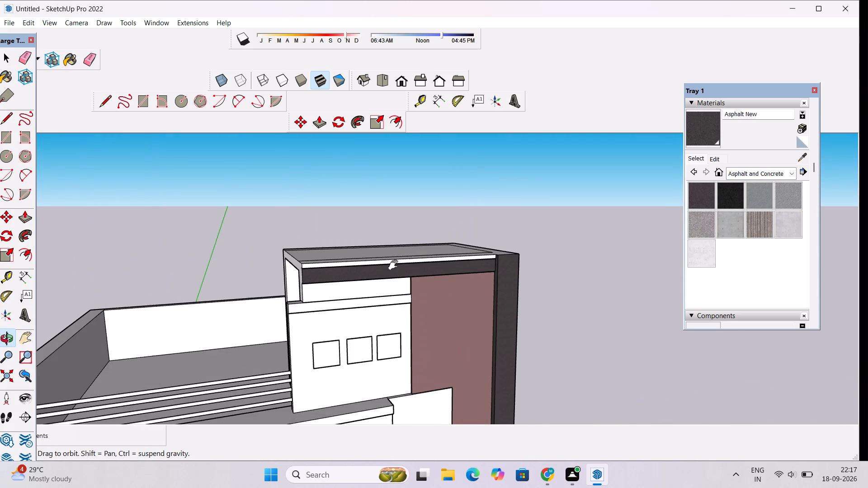
left_click(697, 198)
scroll(481, 277, "up", 9)
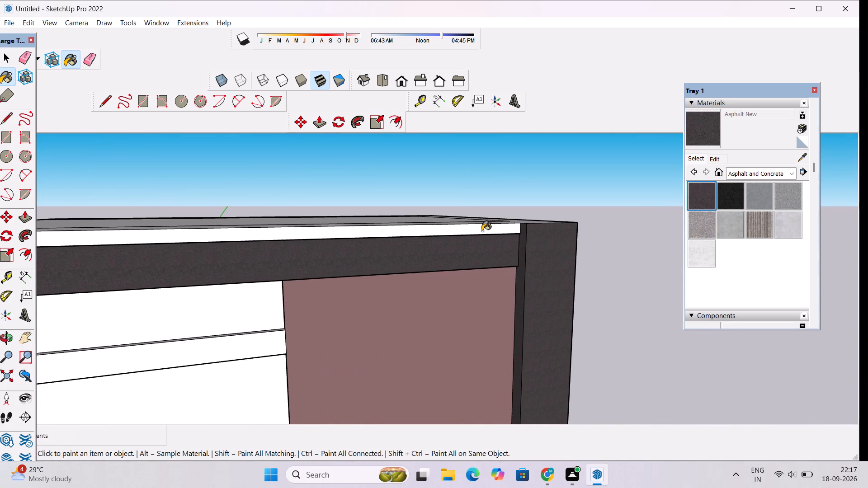
left_click(482, 231)
scroll(475, 224, "down", 16)
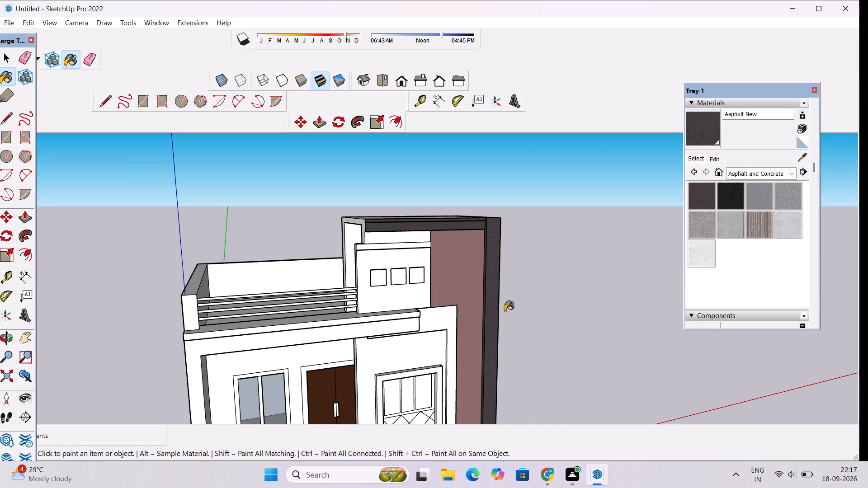
Paint the porch's side column and beam, and the balcony slab's front edge and top ledge, with Asphalt New.
key("o")
left_click_drag(506, 339, 448, 350)
left_click_drag(430, 359, 446, 310, "shift")
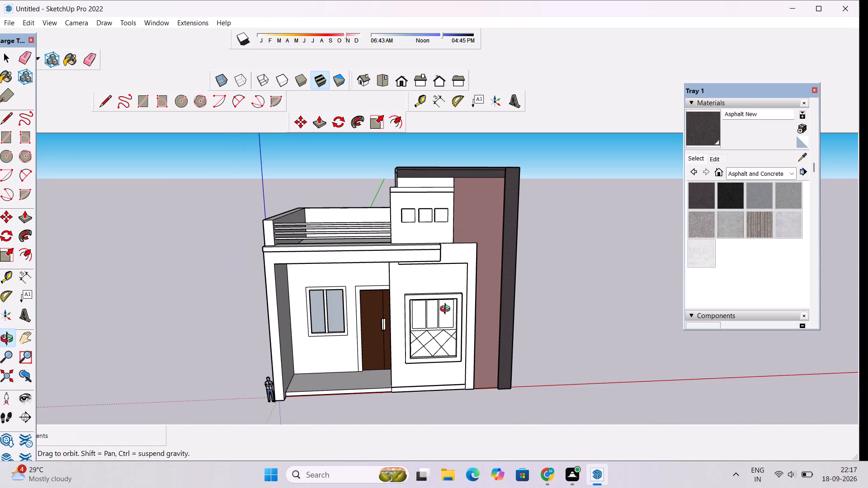
left_click_drag(439, 324, 444, 314, "shift")
left_click_drag(414, 309, 469, 321, "shift")
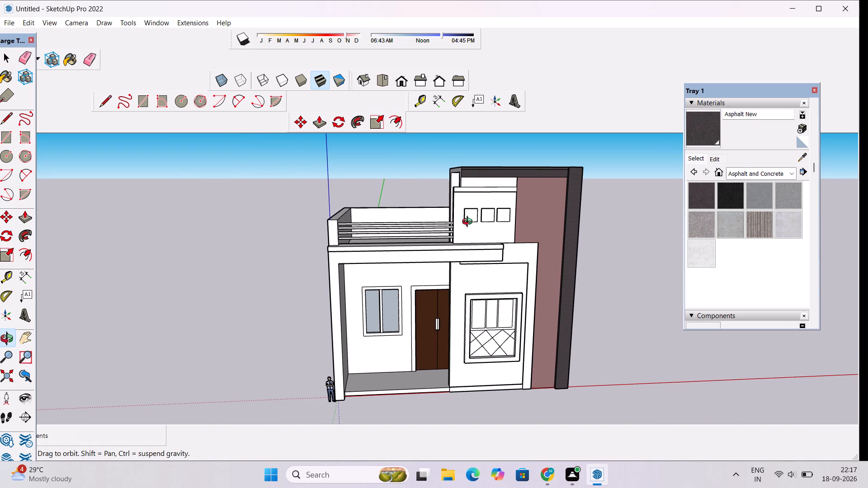
left_click(700, 128)
scroll(313, 298, "up", 4)
left_click(340, 258)
scroll(331, 257, "down", 3)
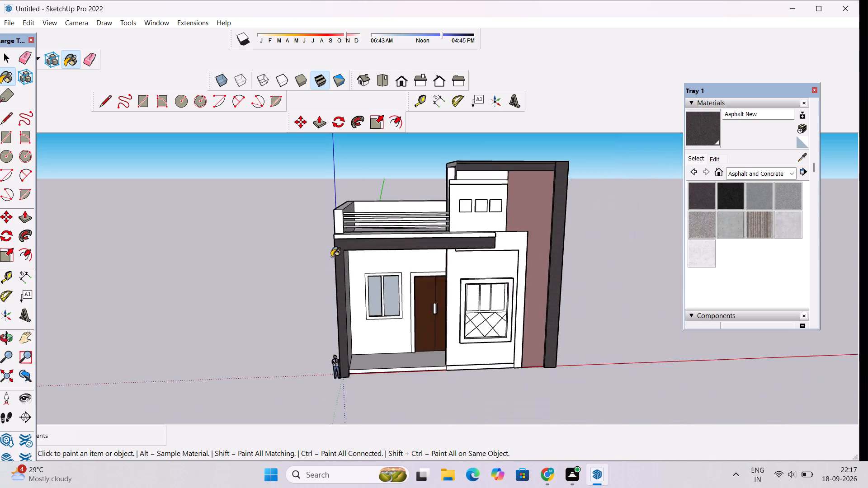
scroll(331, 257, "down", 7)
scroll(354, 243, "up", 9)
left_click(377, 242)
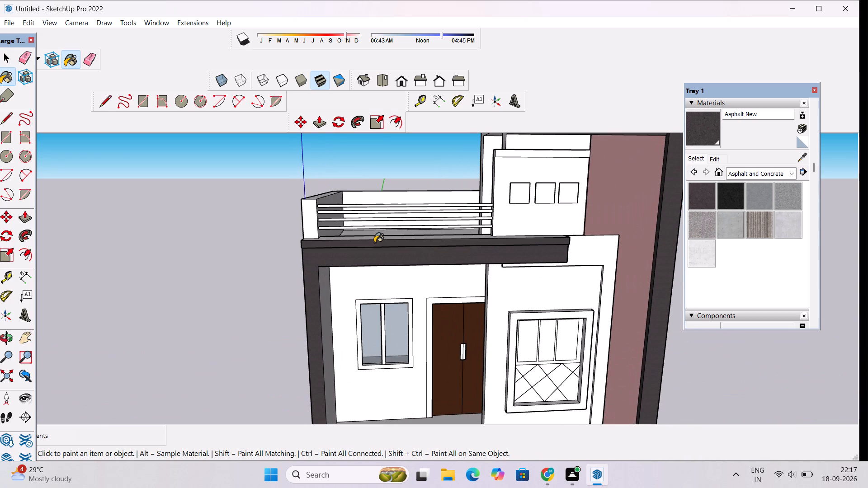
scroll(374, 243, "up", 1)
scroll(414, 239, "up", 8)
left_click(414, 235)
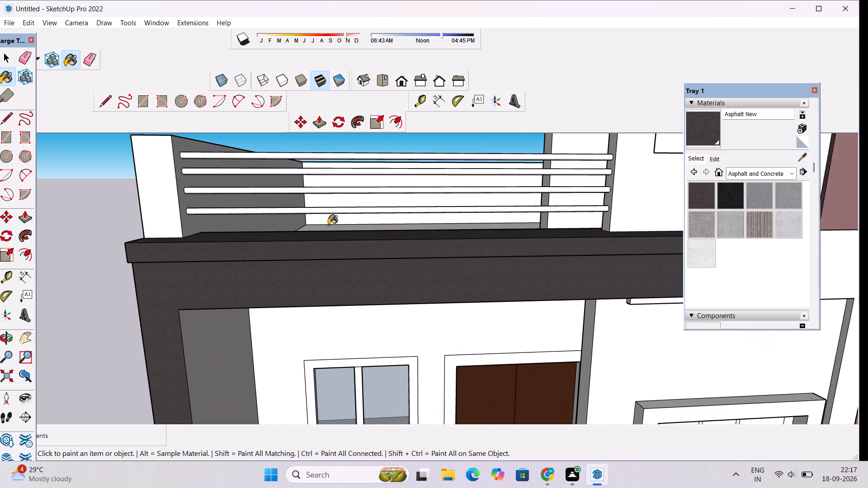
Paint the wall around the diamond-grille window, its outer surround and the upper tower walls with 0001_PaleVioletRed from Colors-Named.
scroll(305, 223, "down", 16)
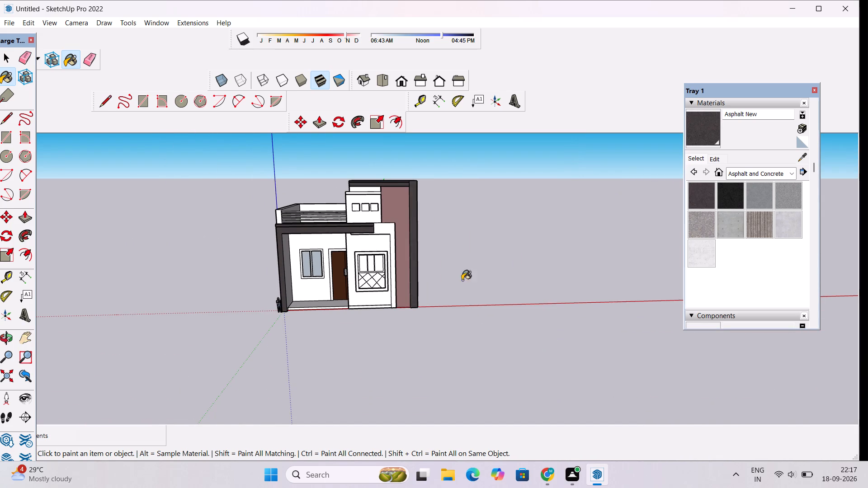
left_click(0, 336)
left_click_drag(294, 329, 289, 282)
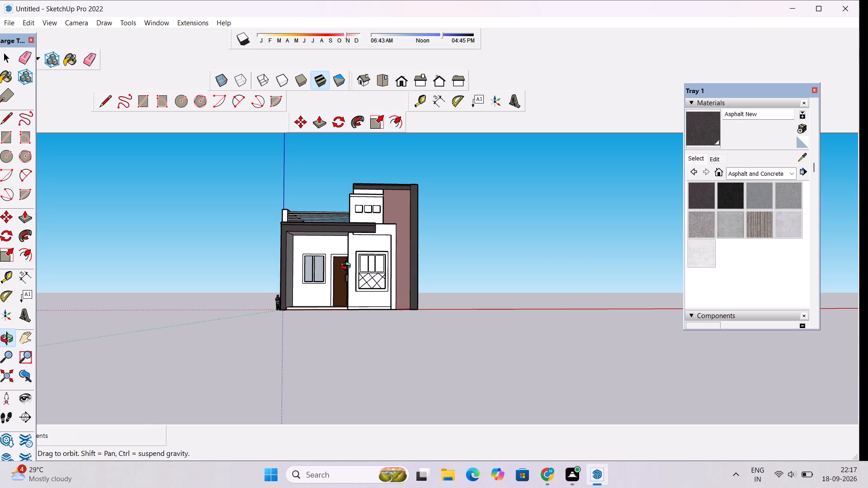
scroll(359, 255, "up", 3)
left_click_drag(362, 262, 362, 273)
scroll(362, 274, "up", 3)
left_click_drag(362, 274, 365, 292, "shift")
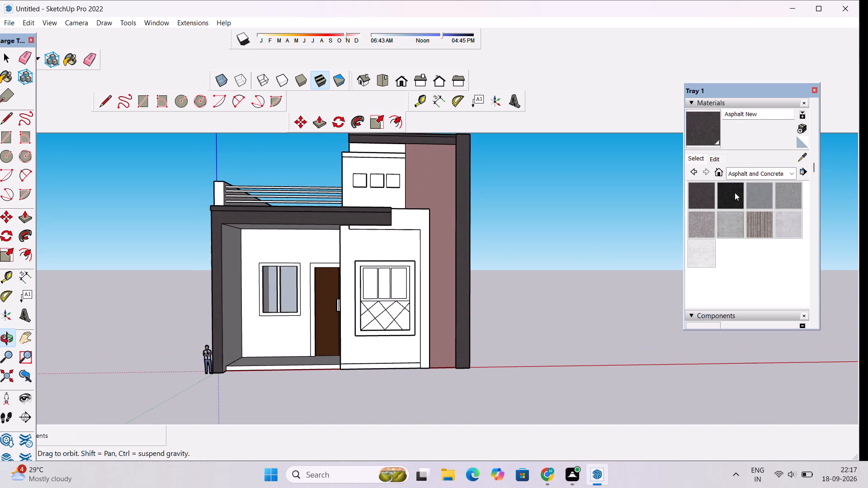
left_click(757, 173)
left_click(754, 219)
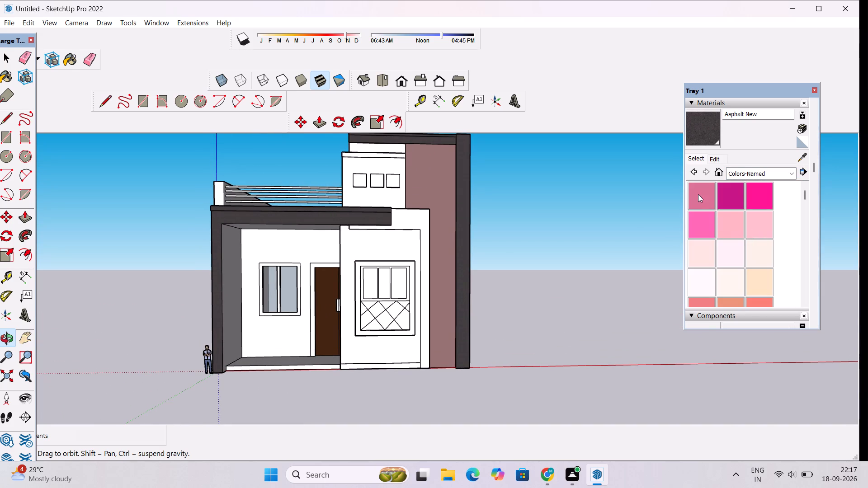
left_click(698, 194)
left_click(368, 249)
left_click(415, 220)
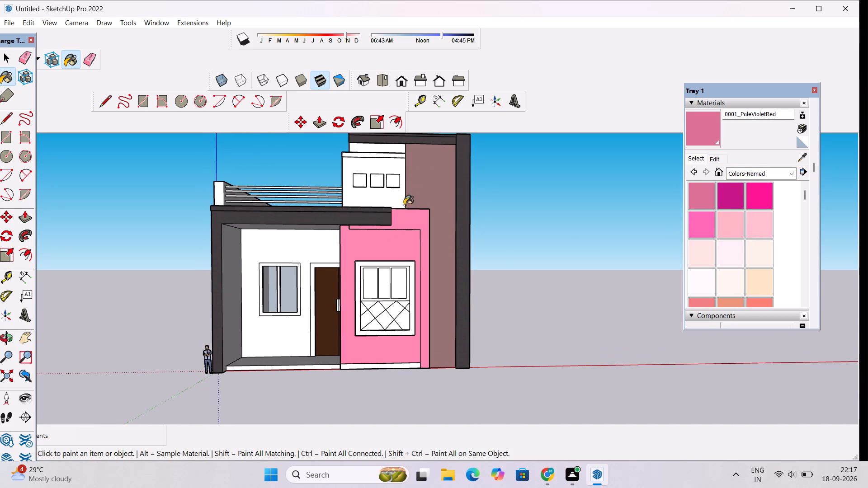
left_click(392, 193)
left_click(396, 154)
left_click(396, 150)
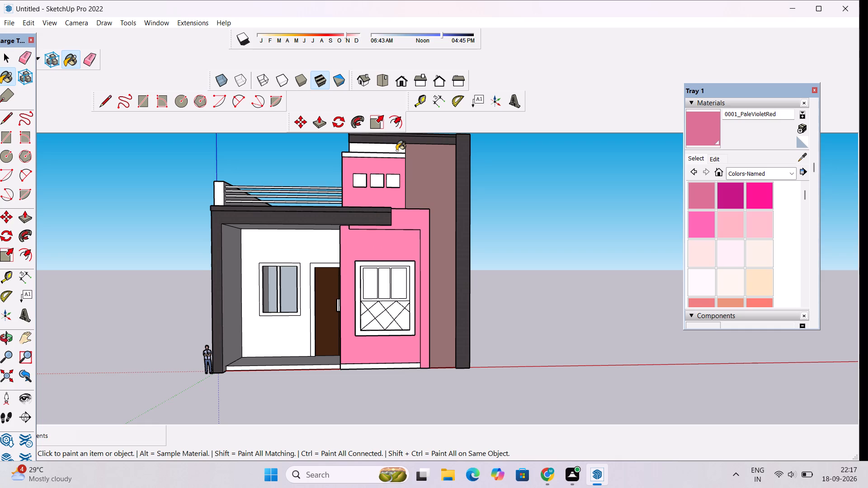
scroll(400, 173, "down", 9)
scroll(373, 236, "up", 1)
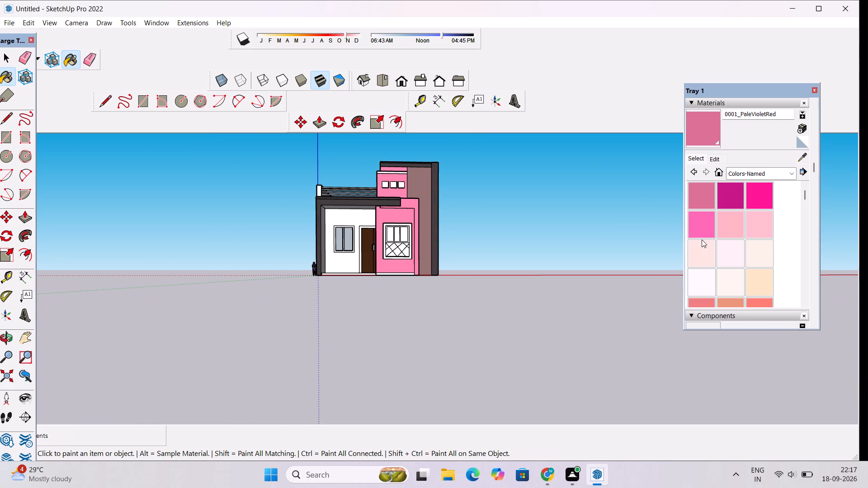
Paint the porch's back wall around the window and double door with Granite Brown from Stone.
left_click(761, 174)
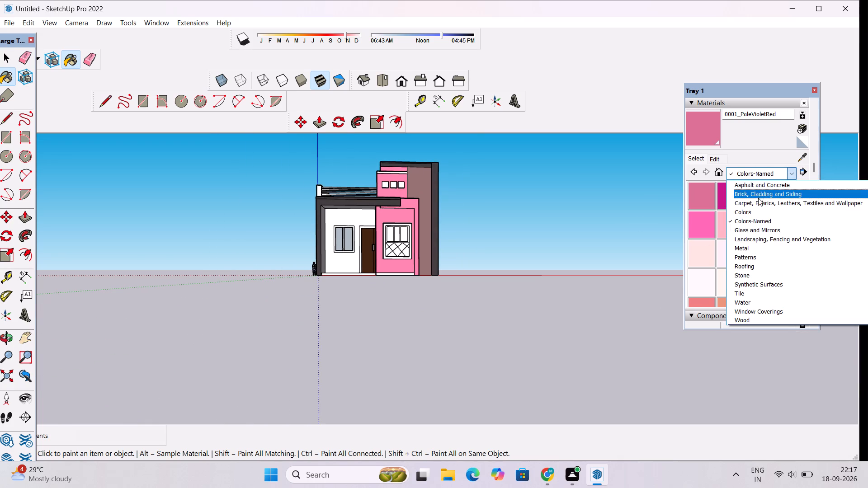
left_click(744, 272)
left_click(726, 193)
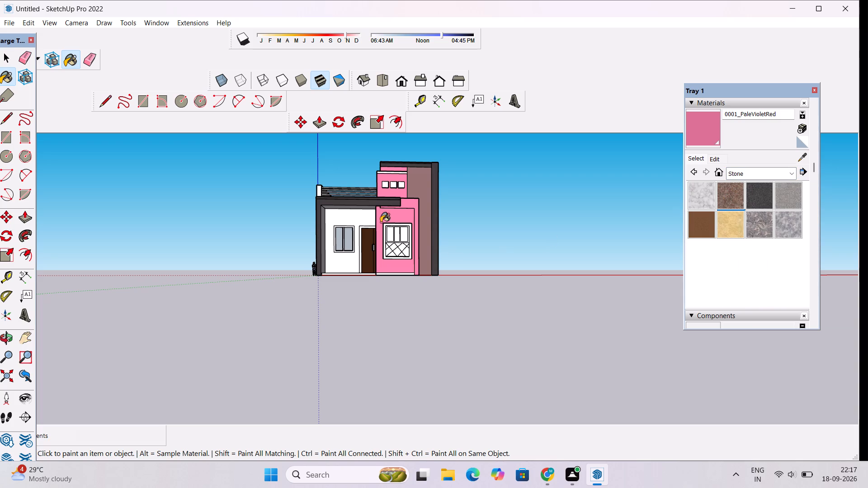
left_click(356, 219)
scroll(363, 224, "up", 15)
scroll(357, 220, "down", 3)
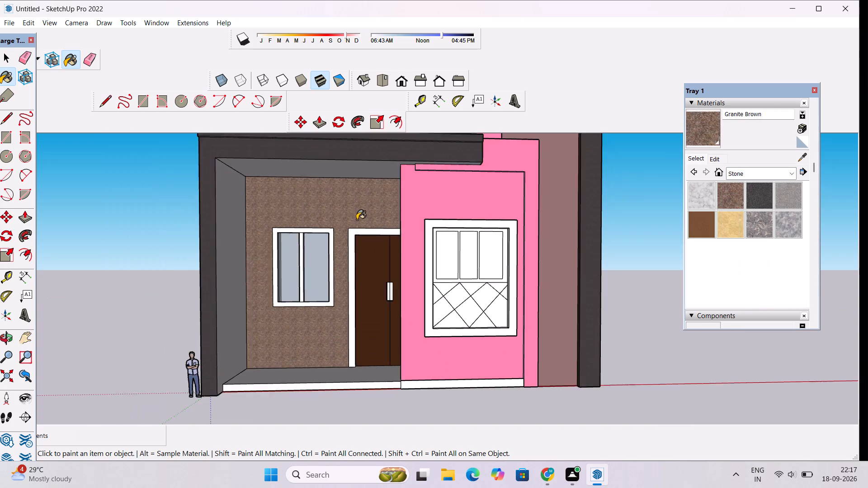
scroll(357, 220, "down", 8)
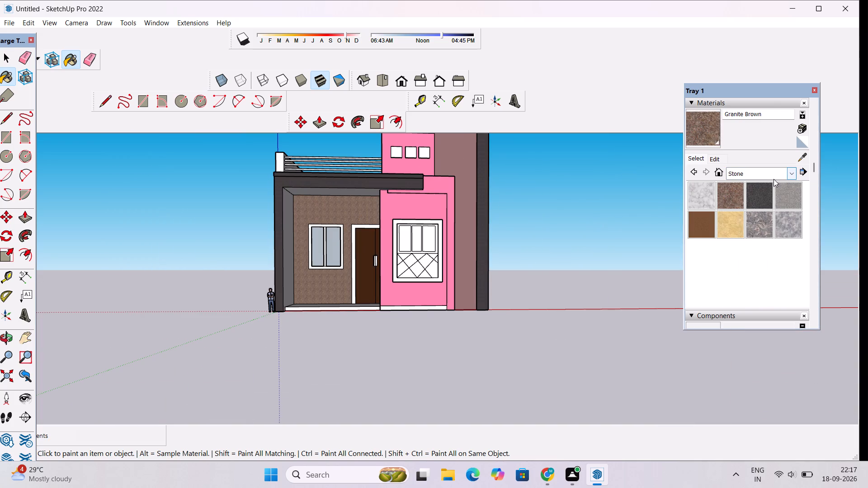
Paint the porch floor and the front face of its step with Granite Brown.
left_click_drag(764, 227, 757, 230)
scroll(297, 311, "up", 3)
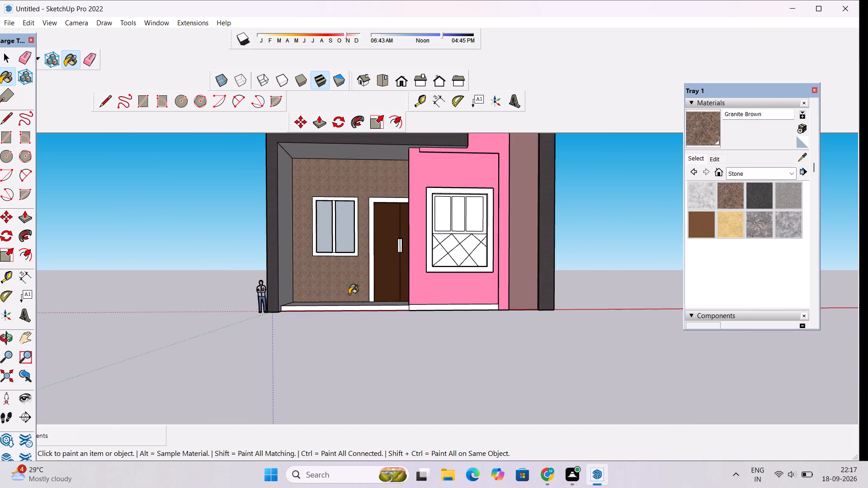
scroll(349, 294, "up", 14)
left_click(382, 327)
left_click(399, 342)
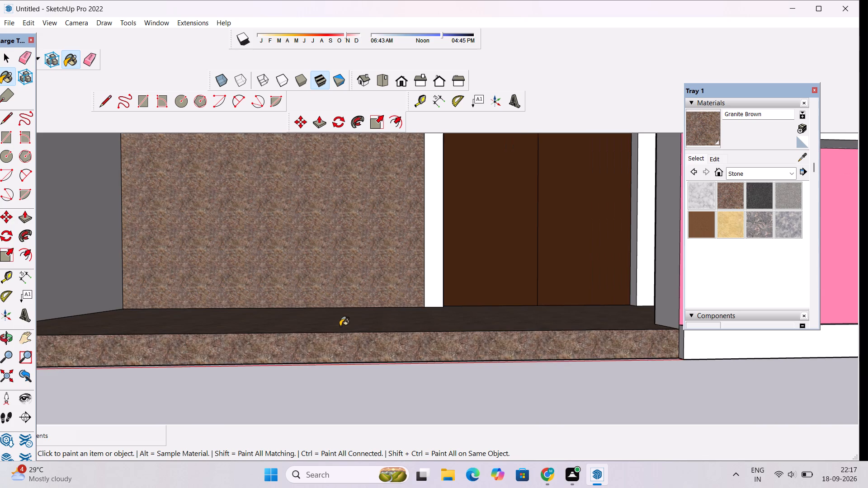
scroll(340, 326, "down", 8)
scroll(384, 323, "down", 4)
scroll(491, 291, "down", 4)
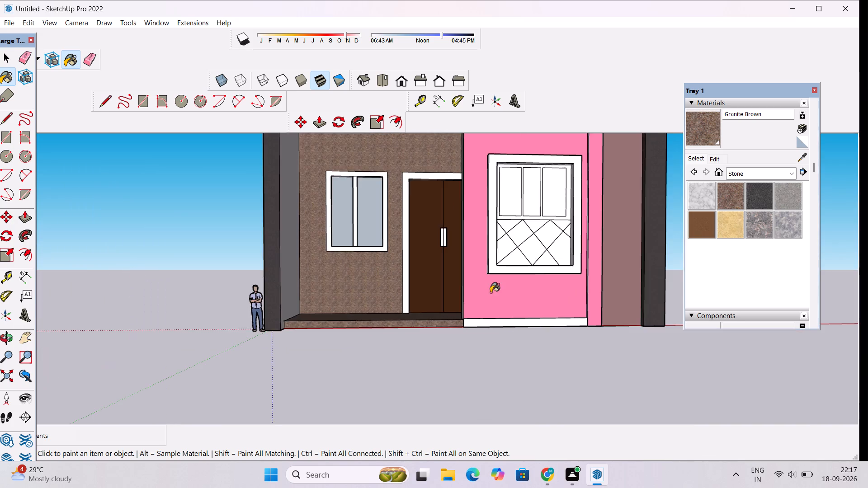
Paint the porch window's outer frame and centre mullion with black from Colors-Named.
left_click(752, 174)
left_click(763, 219)
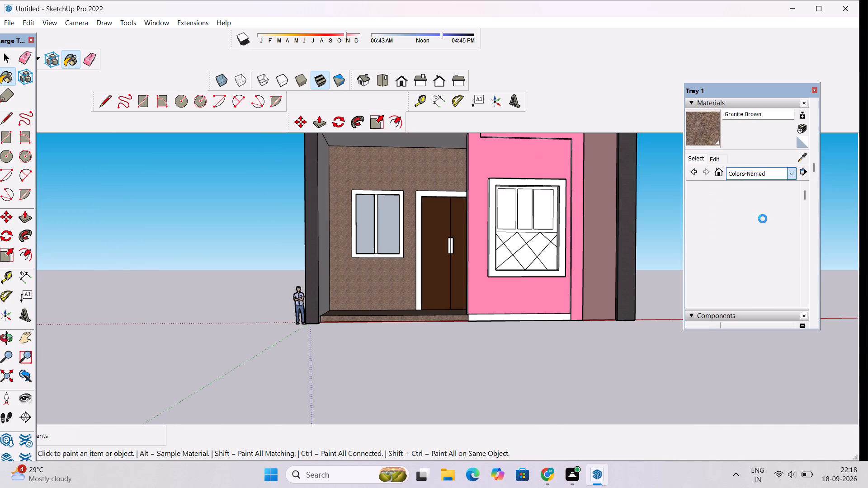
scroll(747, 249, "down", 15)
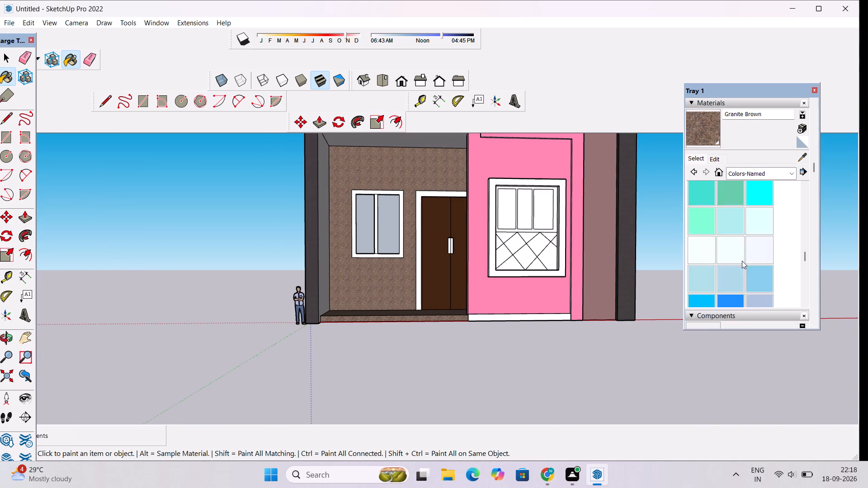
scroll(742, 261, "down", 11)
scroll(737, 239, "up", 2)
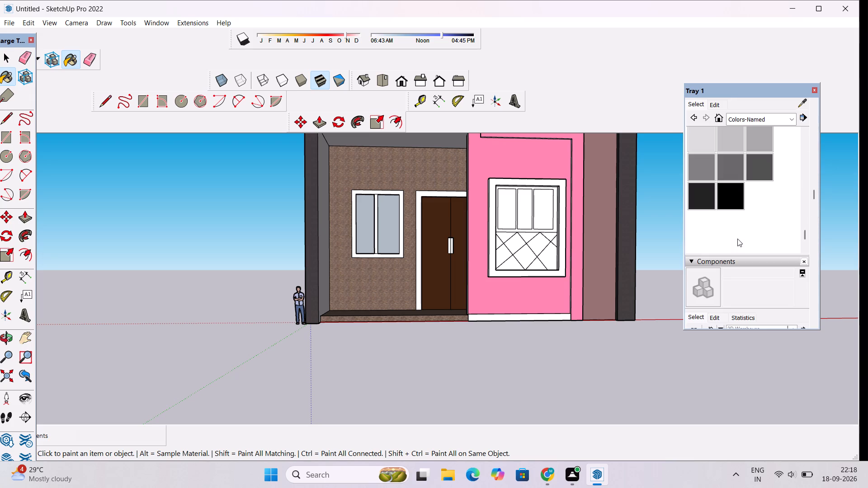
left_click(726, 192)
scroll(358, 184, "up", 7)
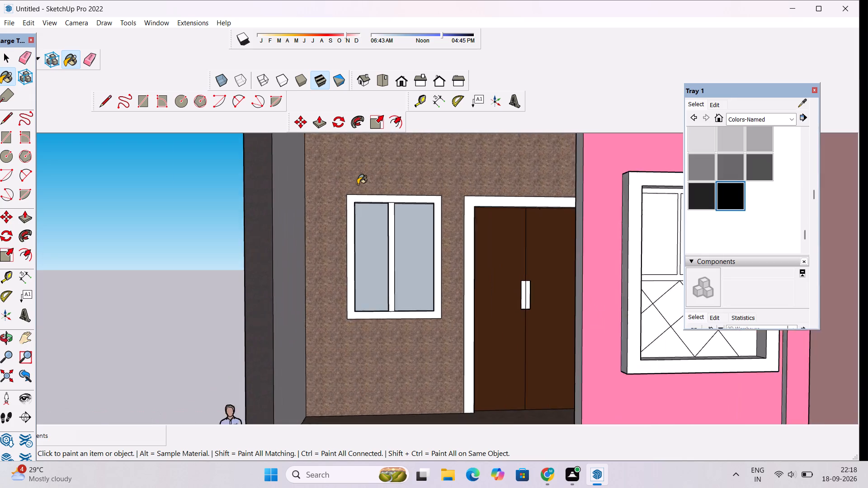
scroll(358, 184, "up", 6)
left_click(354, 207)
scroll(361, 219, "down", 8)
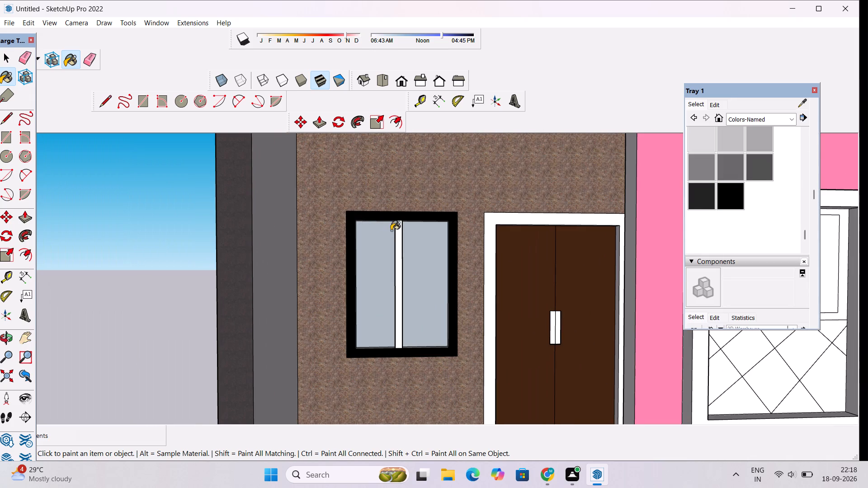
left_click(394, 225)
scroll(395, 226, "down", 14)
Paint all four inner reveal faces of the tower's square opening nearest the balcony black.
scroll(440, 188, "up", 5)
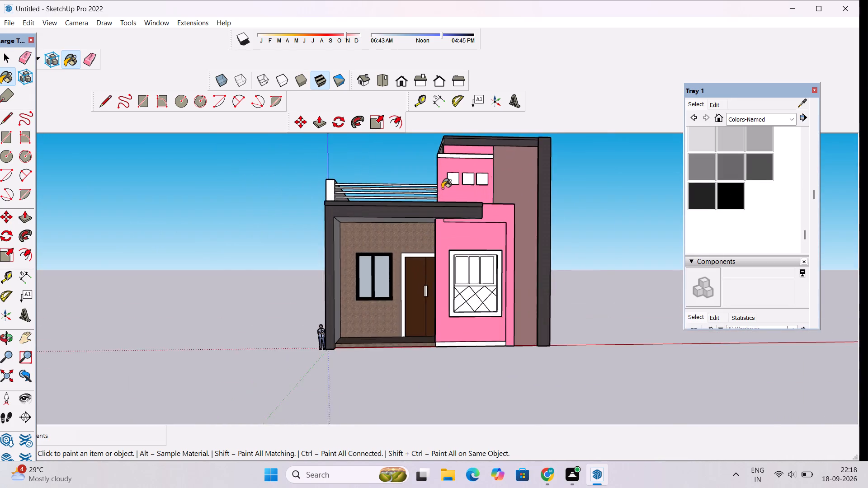
scroll(442, 188, "up", 3)
scroll(460, 181, "up", 20)
scroll(460, 181, "up", 1)
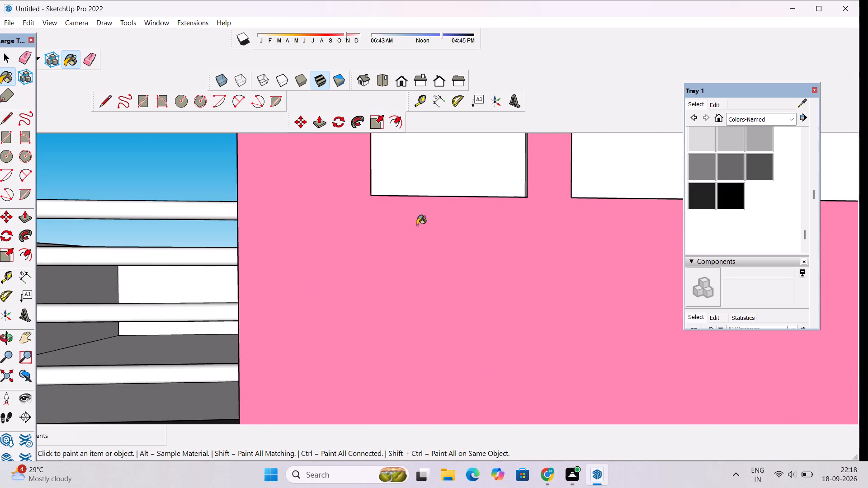
scroll(417, 225, "up", 5)
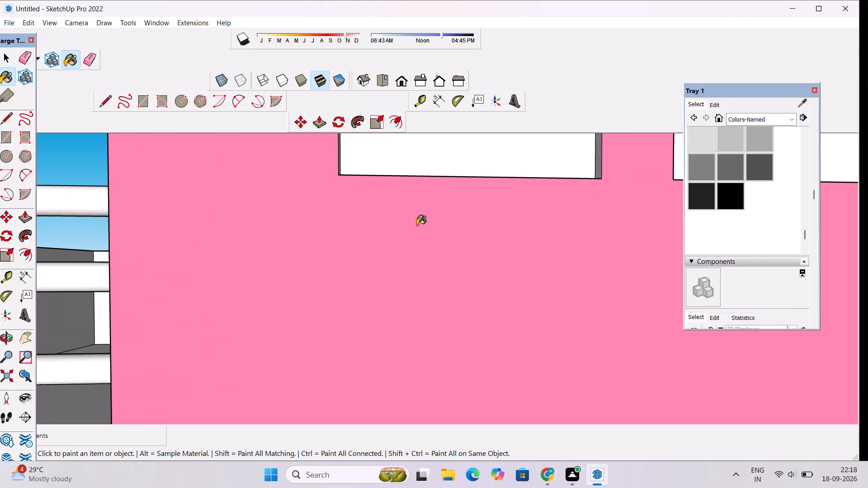
scroll(417, 225, "up", 1)
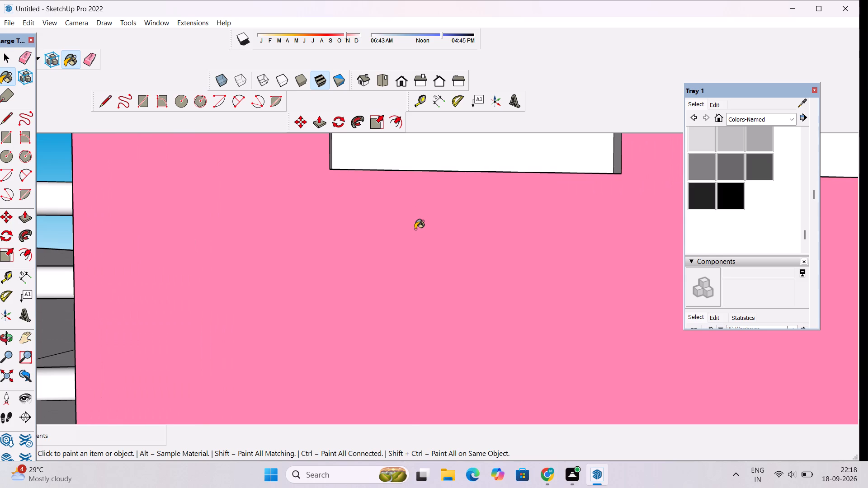
scroll(415, 229, "down", 1)
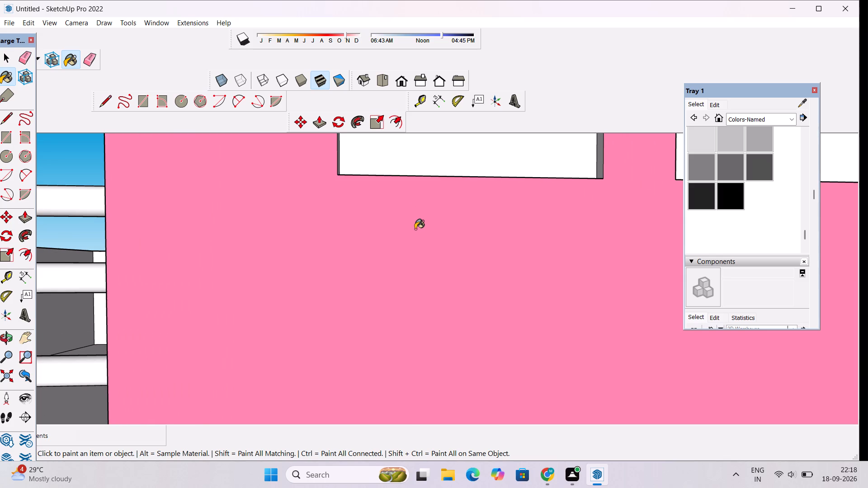
scroll(414, 240, "down", 18)
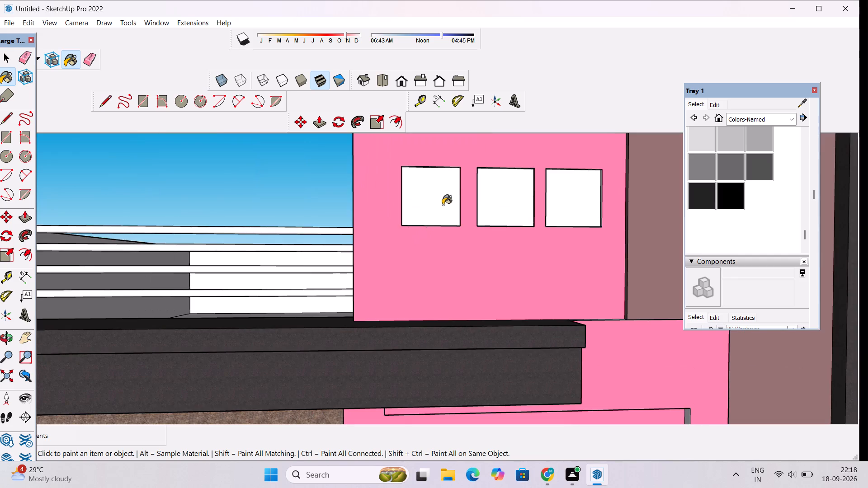
scroll(445, 199, "up", 17)
scroll(316, 368, "up", 8)
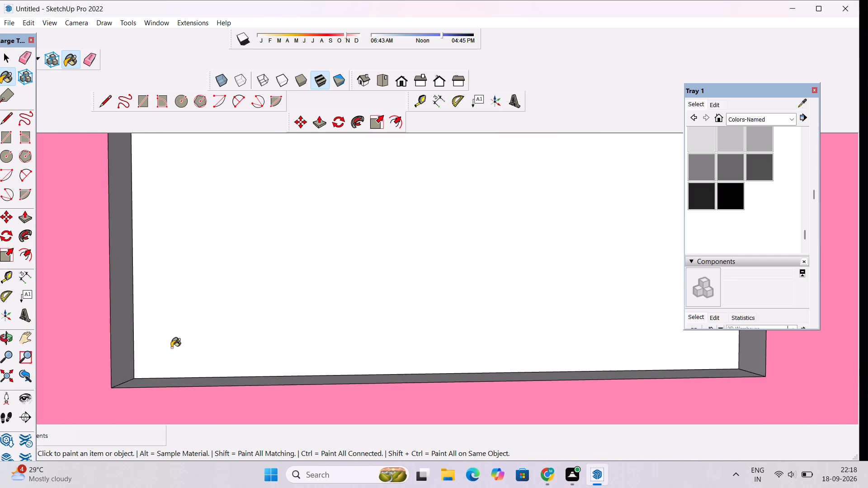
left_click(122, 343)
left_click(145, 381)
scroll(142, 343, "down", 6)
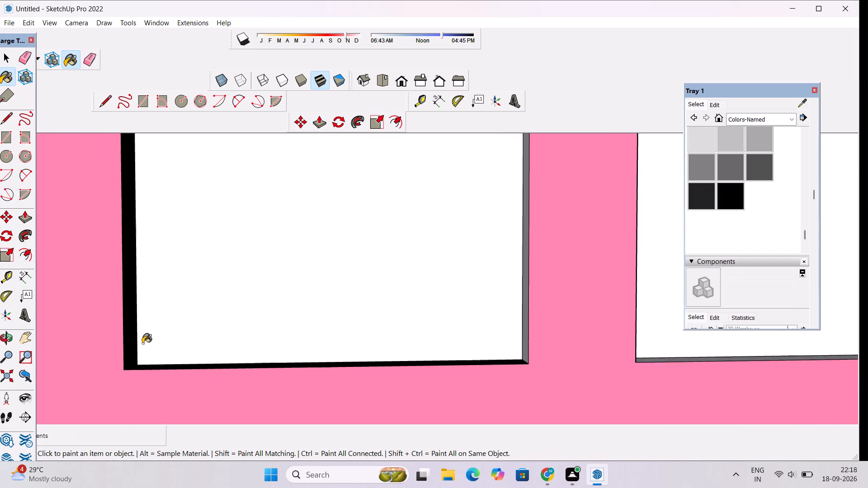
scroll(142, 343, "down", 4)
scroll(408, 309, "up", 13)
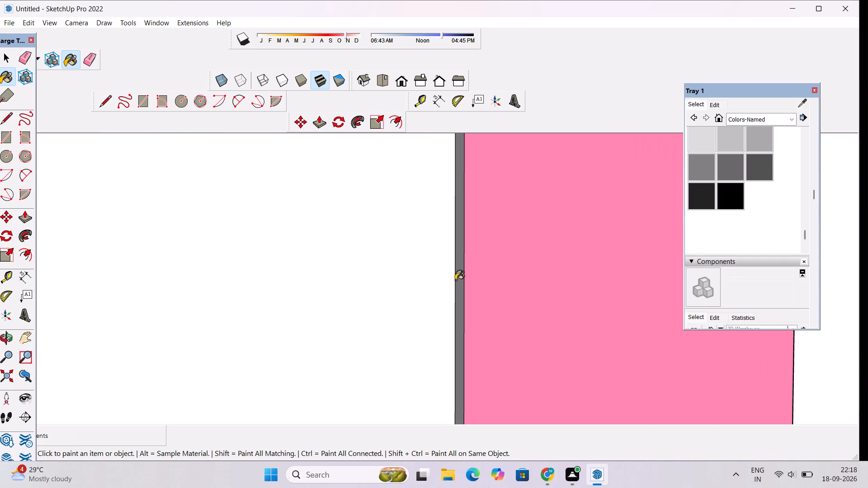
left_click(463, 280)
scroll(418, 315, "down", 20)
scroll(418, 315, "down", 2)
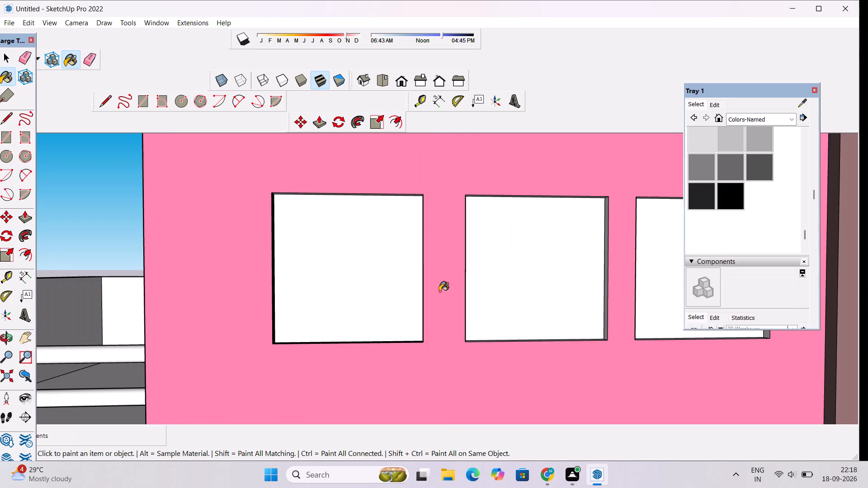
scroll(394, 214, "up", 20)
scroll(394, 214, "up", 1)
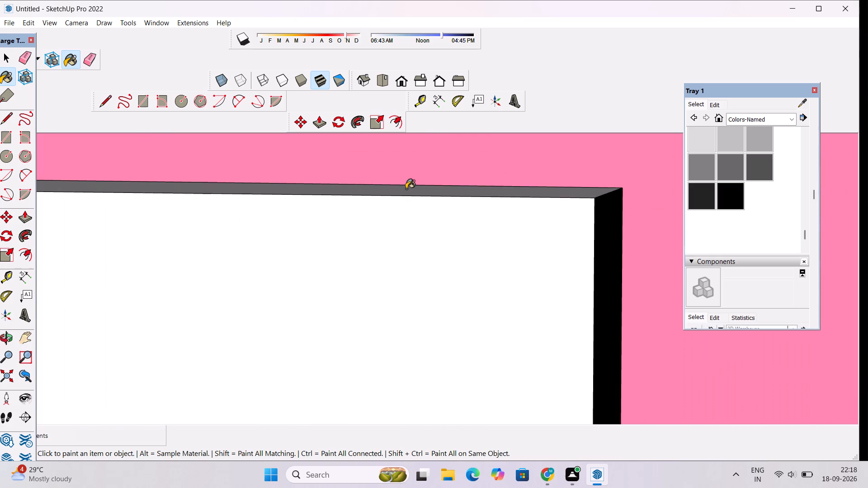
left_click(406, 188)
scroll(256, 215, "down", 20)
scroll(256, 215, "down", 3)
Paint all four inner reveal faces of the tower's middle square opening black.
scroll(456, 267, "up", 4)
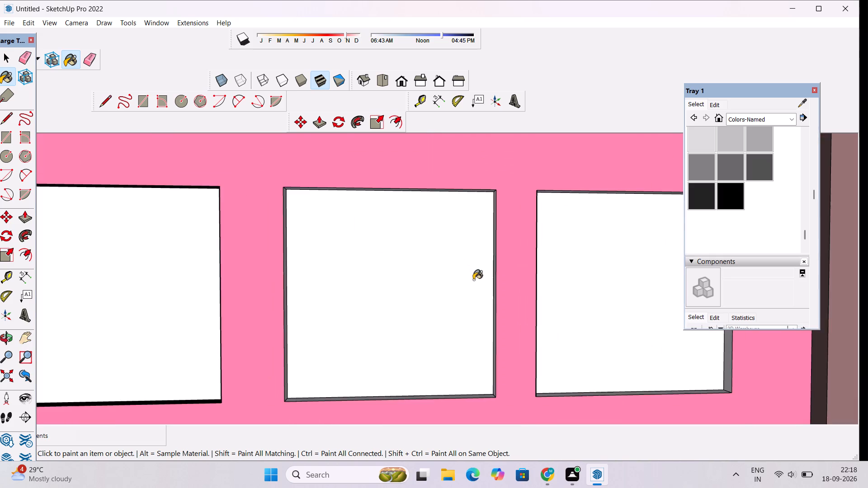
scroll(473, 280, "up", 8)
left_click(521, 222)
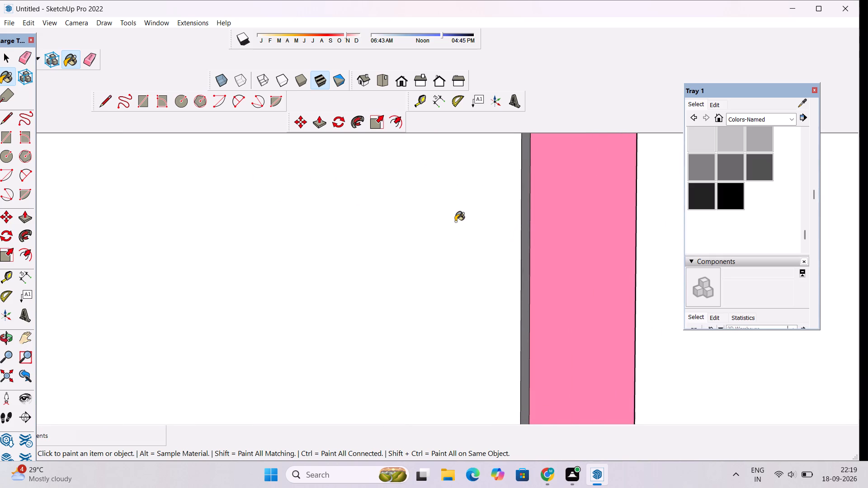
scroll(455, 221, "down", 5)
scroll(496, 220, "up", 9)
left_click(500, 203)
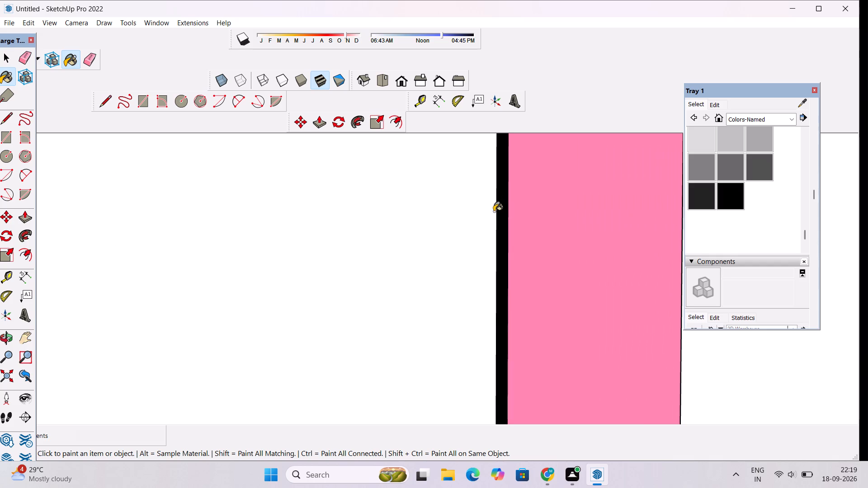
scroll(491, 218, "down", 14)
scroll(292, 385, "up", 7)
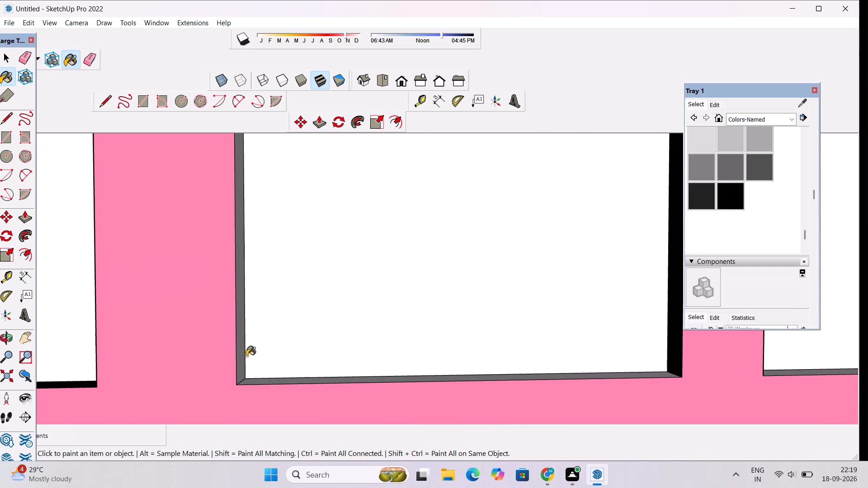
left_click(241, 349)
left_click(266, 382)
scroll(282, 376, "down", 8)
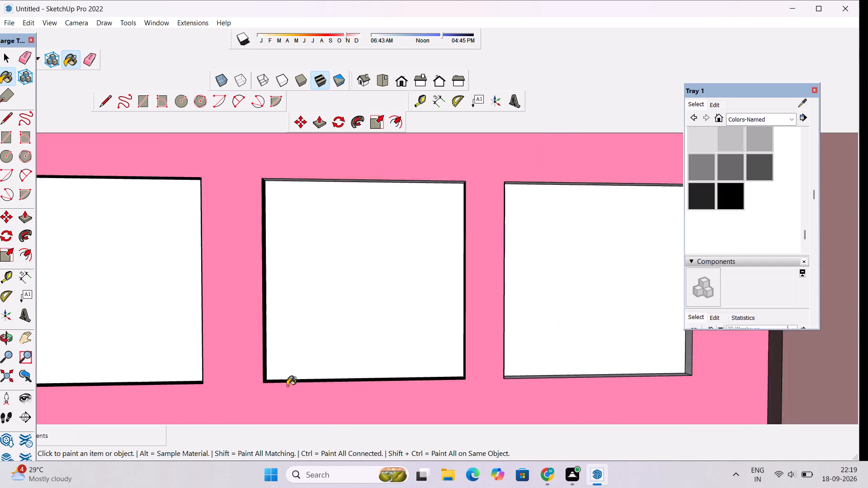
scroll(287, 386, "down", 4)
scroll(373, 243, "up", 18)
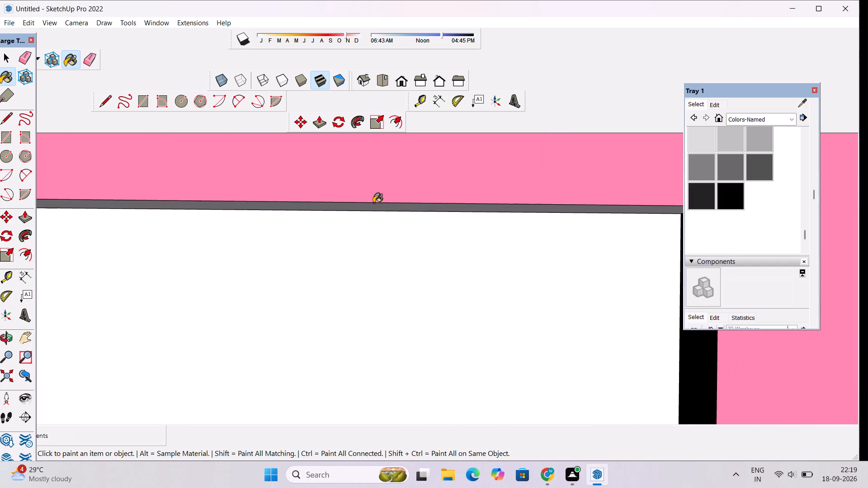
left_click(373, 203)
scroll(346, 206, "up", 9)
left_click(346, 206)
scroll(282, 218, "down", 4)
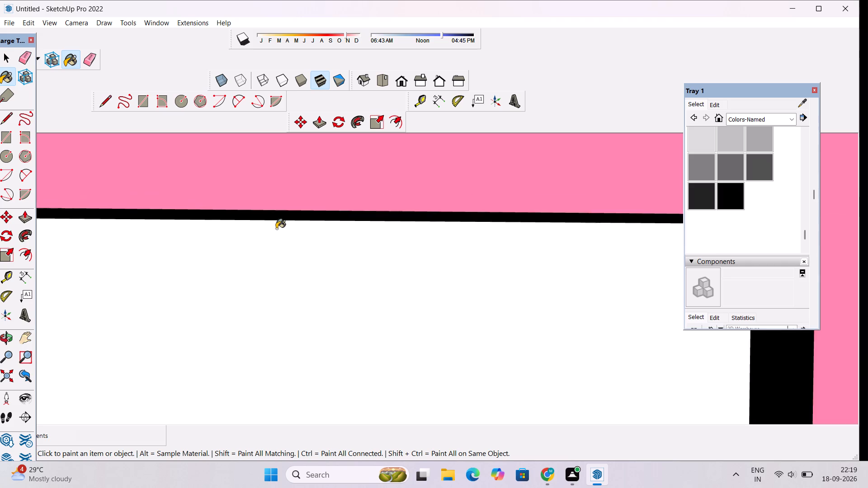
scroll(276, 229, "down", 20)
scroll(276, 229, "down", 7)
Paint all four inner reveal faces of the tower's square opening farthest from the balcony black.
scroll(347, 381, "up", 5)
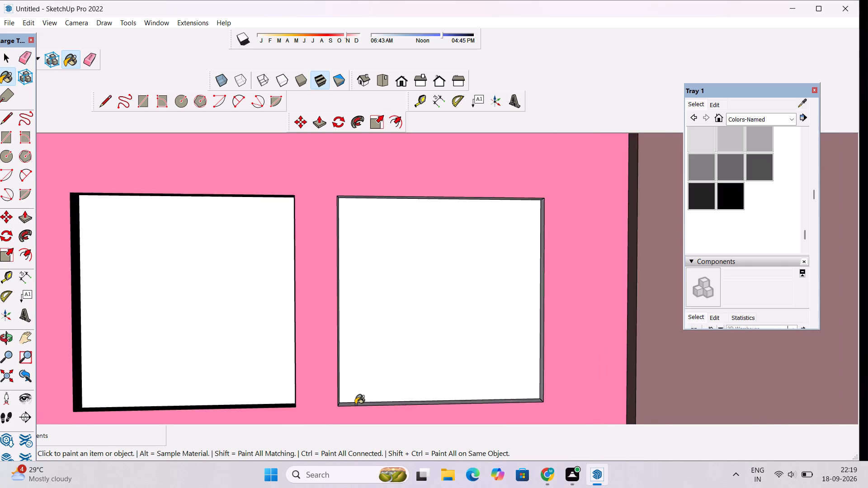
scroll(355, 404, "up", 12)
left_click(355, 404)
left_click(288, 370)
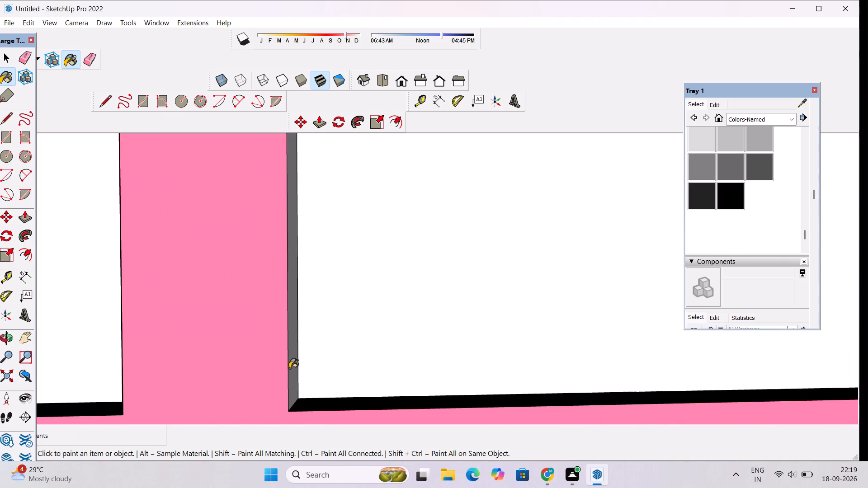
left_click(290, 359)
scroll(291, 359, "down", 15)
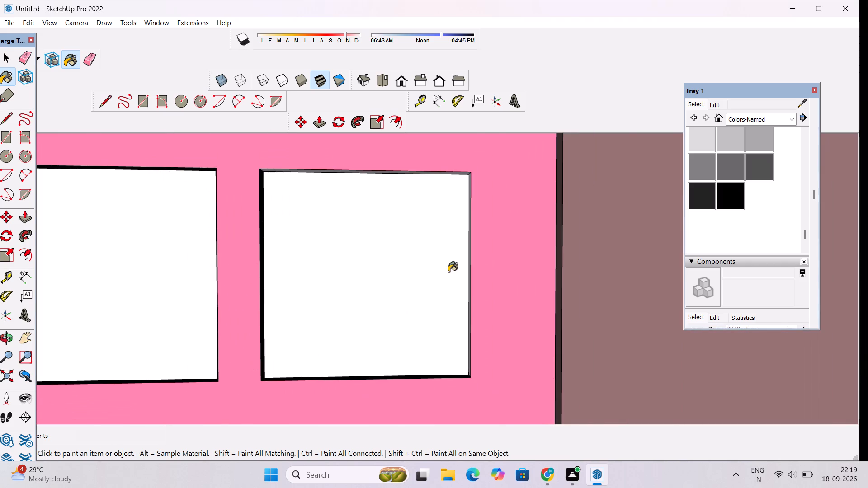
scroll(448, 272, "up", 14)
left_click(525, 228)
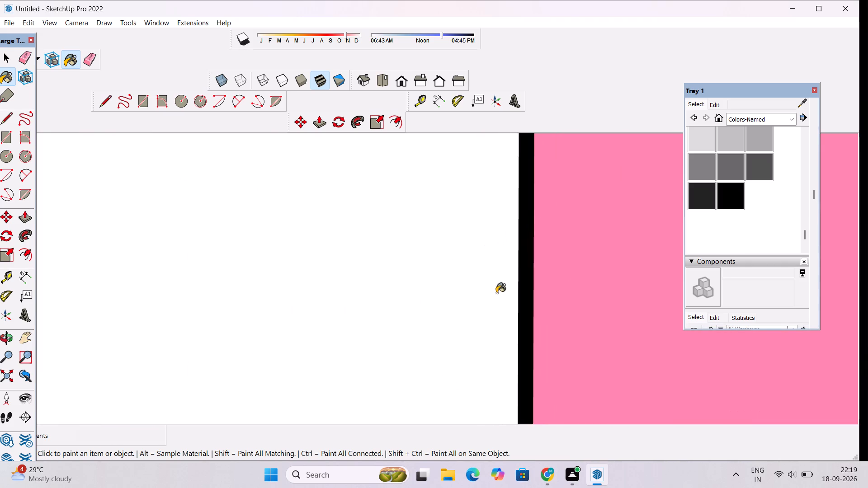
scroll(490, 313, "down", 14)
scroll(476, 195, "up", 12)
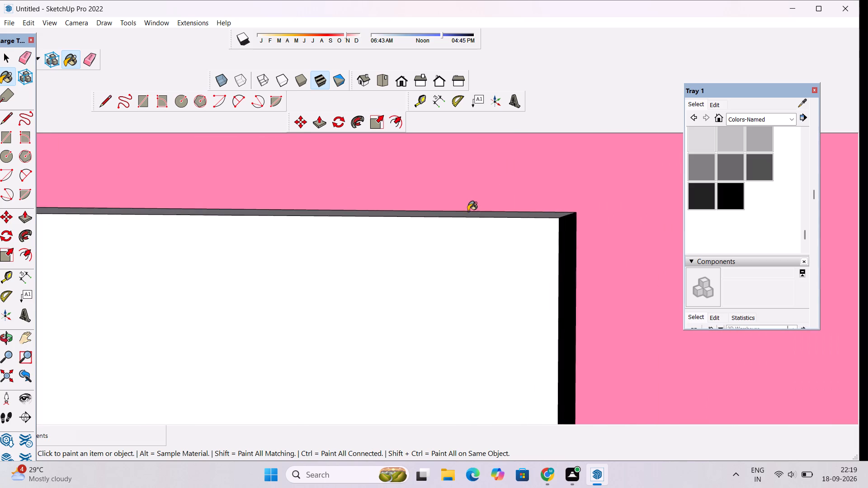
scroll(468, 211, "up", 4)
left_click(470, 219)
scroll(472, 216, "down", 17)
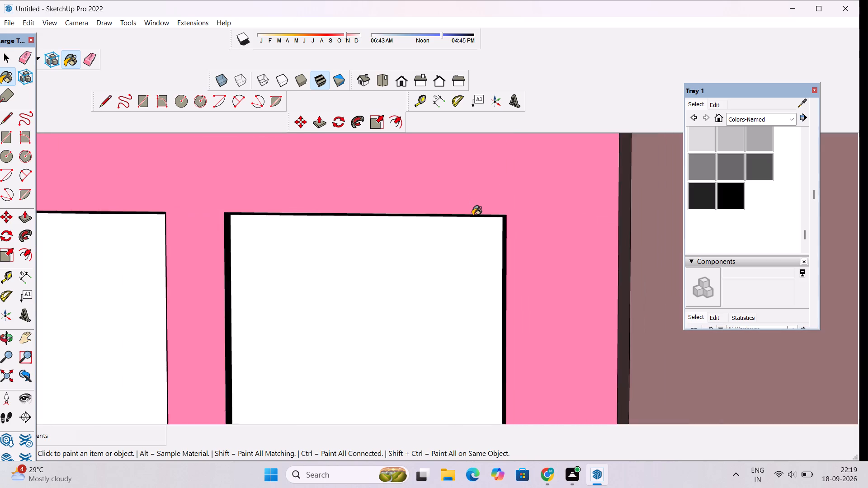
scroll(472, 216, "down", 4)
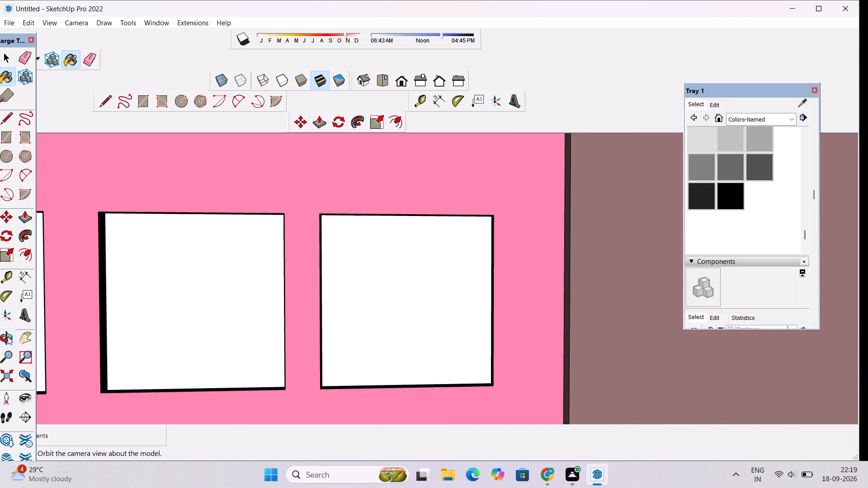
Examine the tower's three square openings and the whole facade from several angles.
left_click(8, 337)
left_click_drag(413, 257, 399, 303)
scroll(399, 303, "down", 6)
left_click_drag(337, 380, 524, 282)
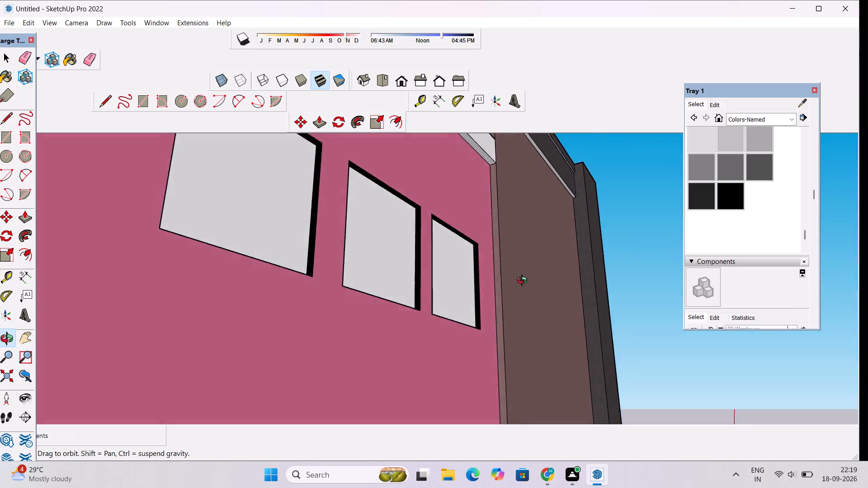
left_click_drag(524, 282, 392, 337)
scroll(389, 327, "down", 6)
left_click_drag(415, 338, 296, 320)
left_click_drag(312, 332, 361, 315, "shift")
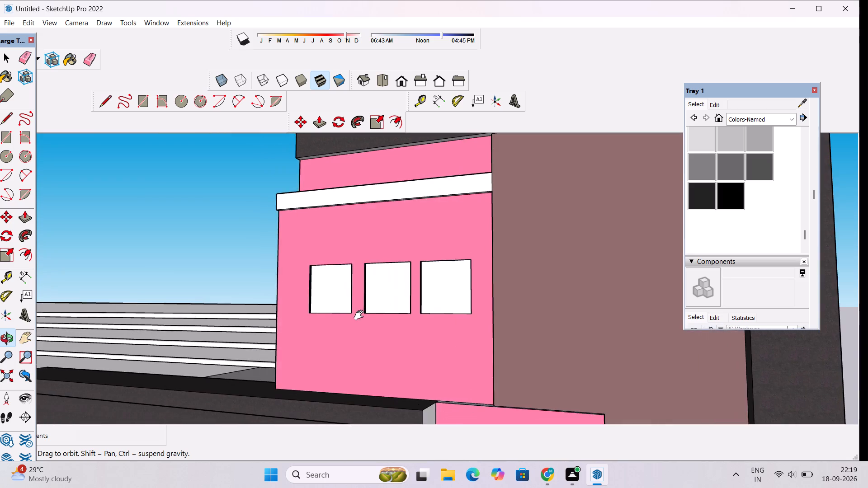
scroll(361, 315, "down", 5)
left_click_drag(347, 326, 424, 343)
scroll(438, 313, "up", 2)
scroll(436, 284, "down", 5, "shift")
left_click_drag(438, 309, 435, 347)
left_click_drag(435, 351, 446, 289)
left_click_drag(437, 349, 439, 315)
left_click_drag(435, 354, 435, 322)
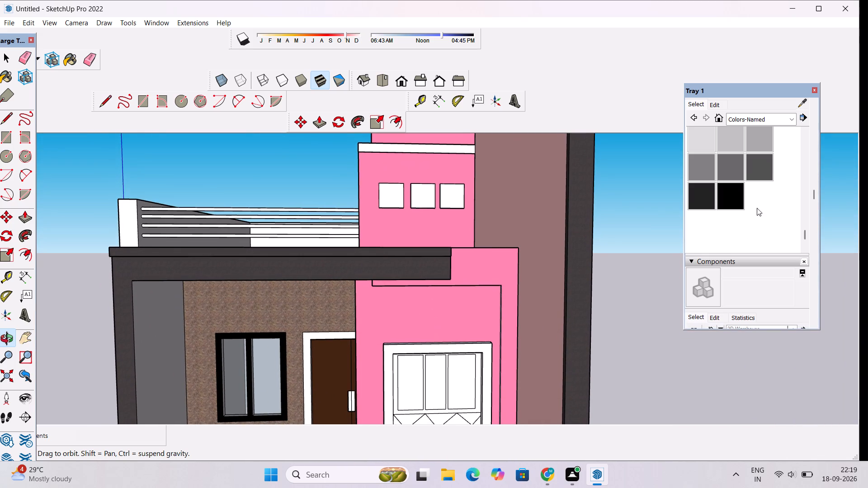
scroll(456, 282, "down", 9)
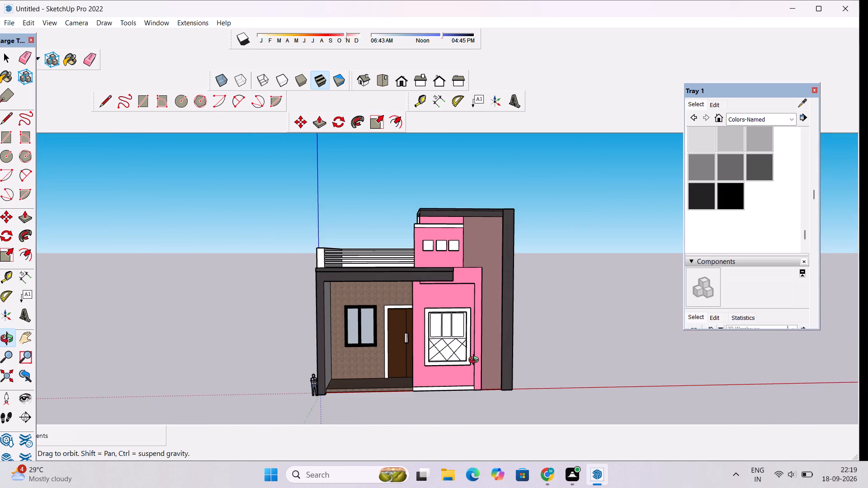
left_click_drag(476, 361, 479, 320)
scroll(725, 172, "up", 4)
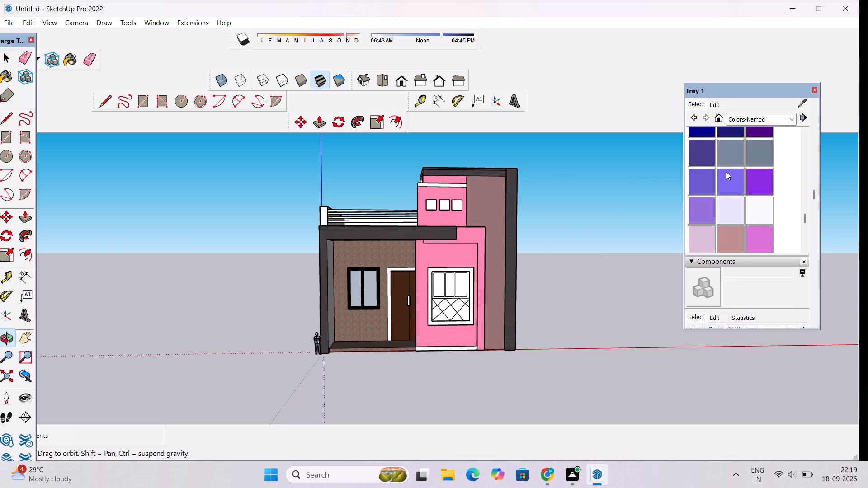
Paint the entrance door's outer frame with the FireBrick named colour.
scroll(726, 172, "up", 15)
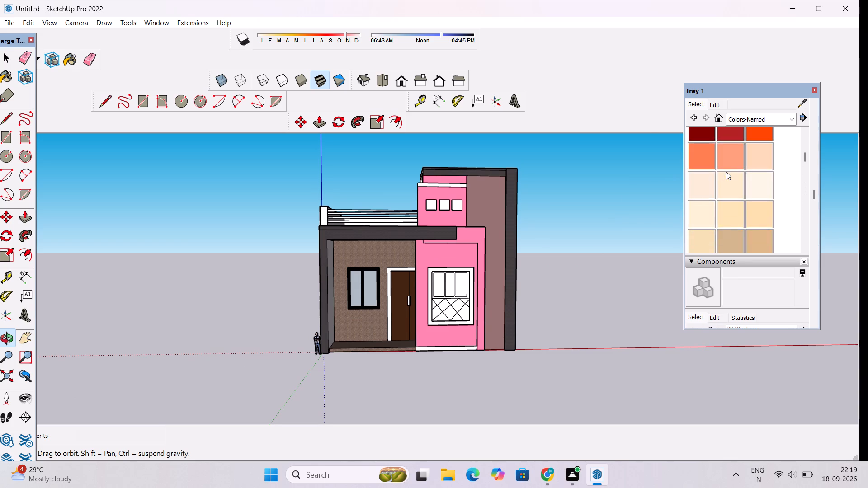
scroll(726, 172, "up", 1)
left_click(722, 174)
scroll(380, 274, "up", 2)
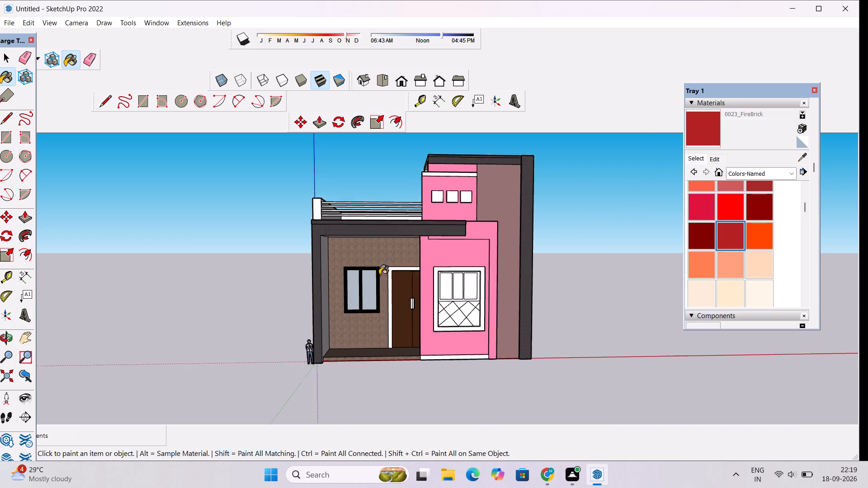
scroll(379, 275, "up", 5)
left_click(396, 267)
Darken the FireBrick material on the door frame to a deep maroon.
left_click(711, 159)
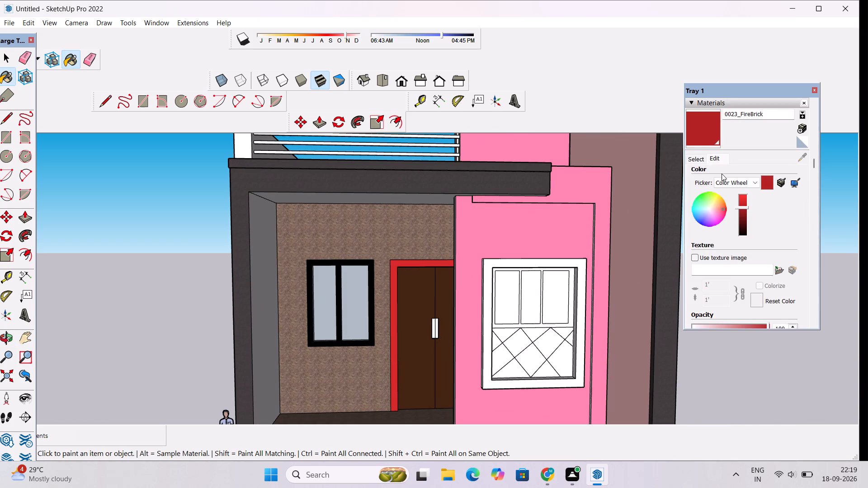
left_click(741, 213)
left_click(741, 217)
triple_click(742, 222)
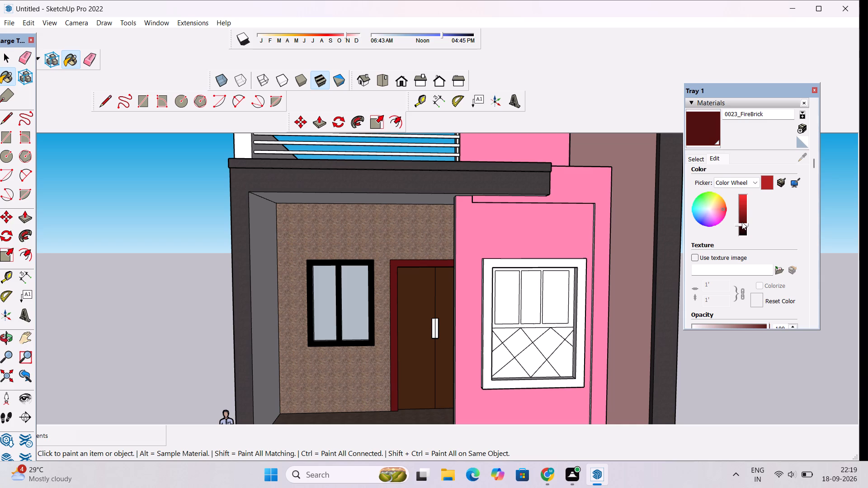
triple_click(742, 222)
scroll(380, 295, "down", 7)
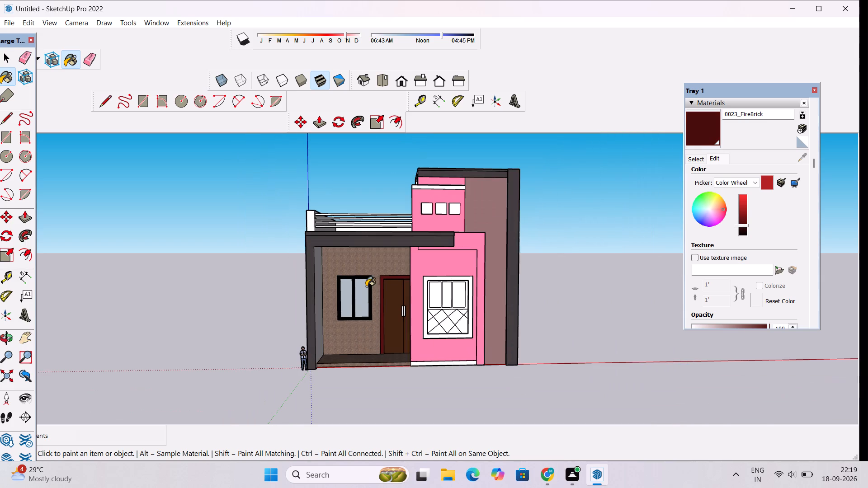
scroll(449, 287, "down", 4)
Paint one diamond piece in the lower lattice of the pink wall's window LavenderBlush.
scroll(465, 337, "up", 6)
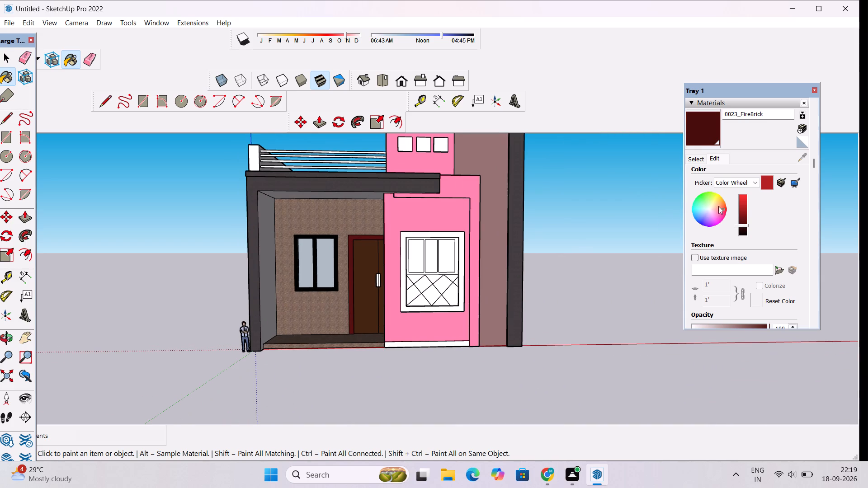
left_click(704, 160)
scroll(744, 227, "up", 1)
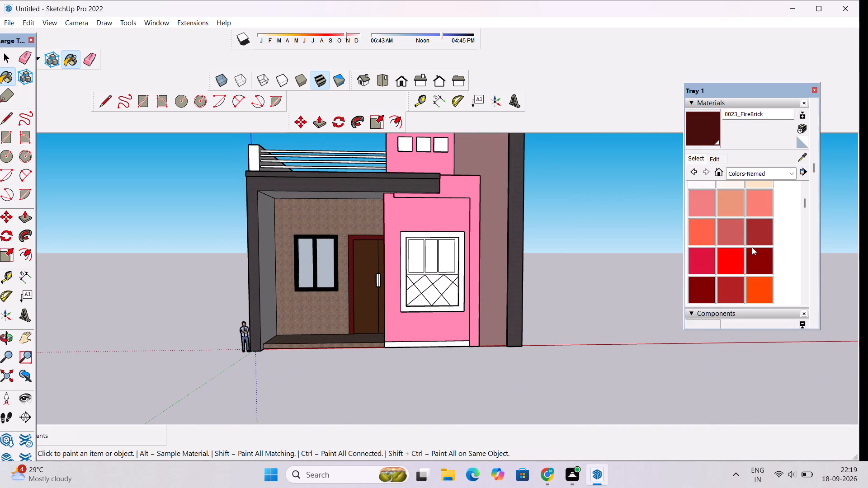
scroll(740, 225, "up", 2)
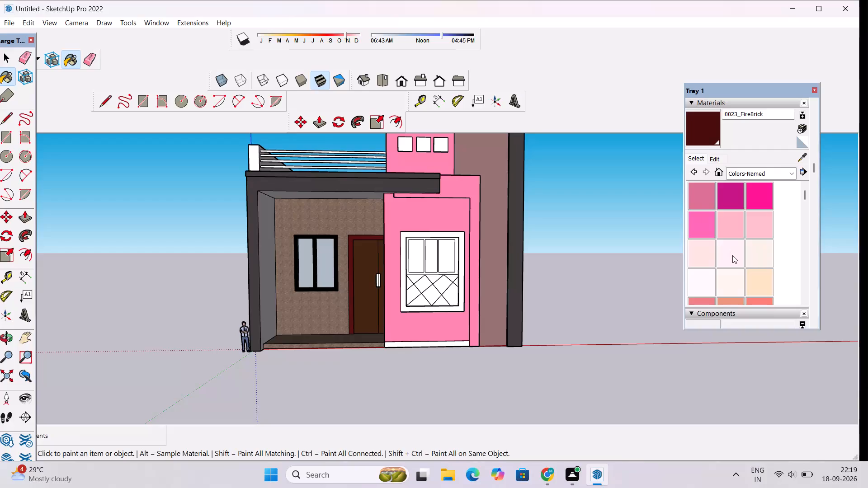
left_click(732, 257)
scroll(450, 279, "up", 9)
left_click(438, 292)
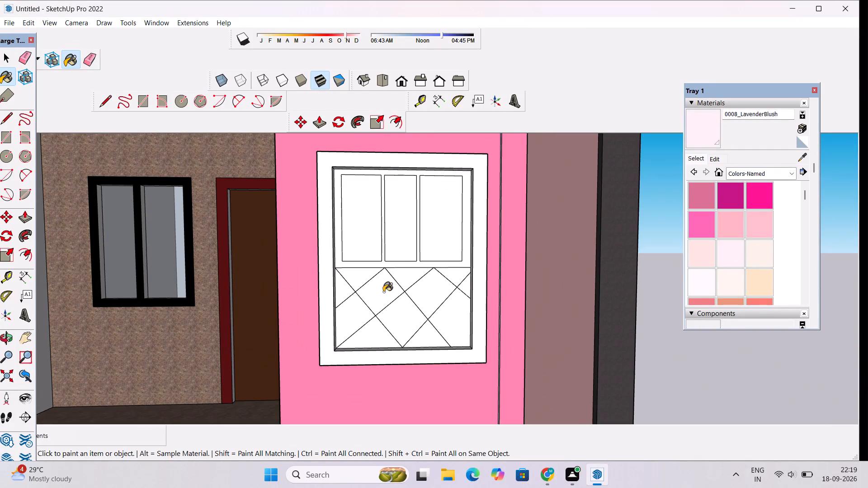
Paint a diamond piece of the window's lower lattice Linen and darken that material to a greyish beige.
left_click(760, 251)
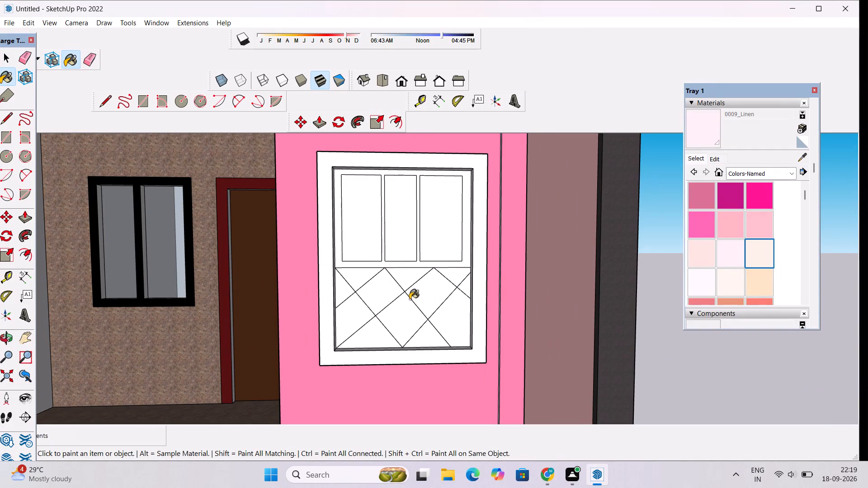
left_click(425, 294)
left_click(717, 160)
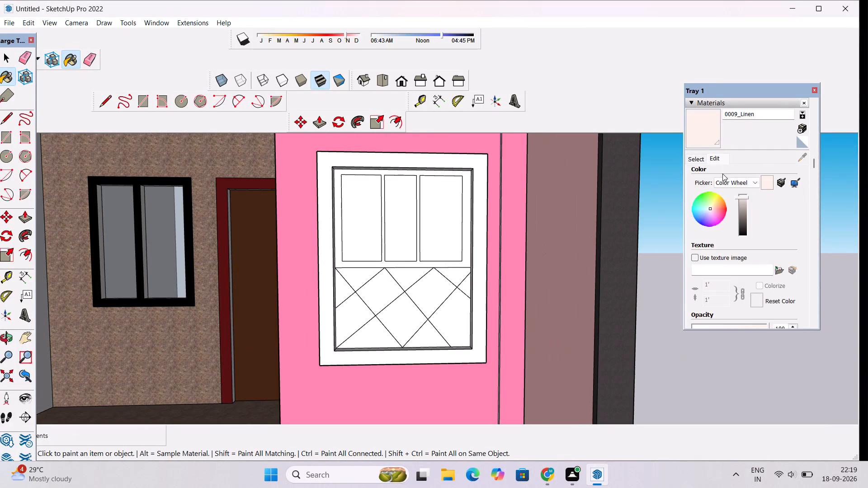
triple_click(741, 200)
double_click(742, 202)
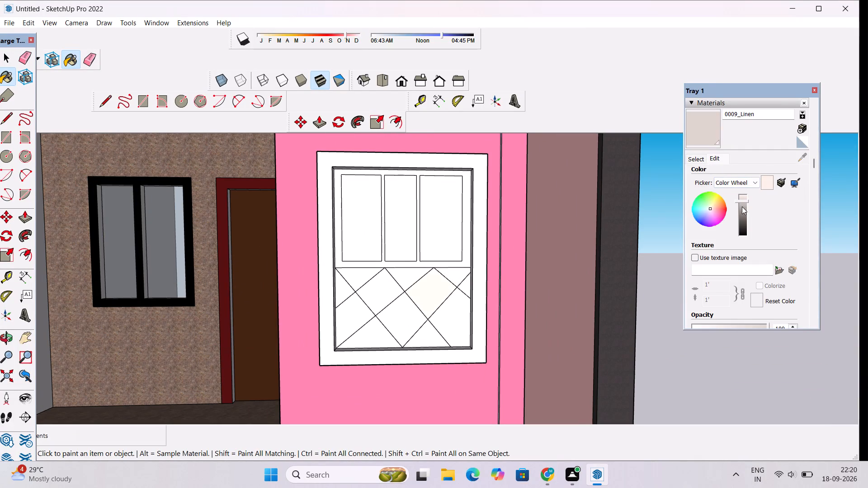
double_click(742, 207)
Paint the remaining diamond and triangular pieces of the window's lower lattice with the darkened Linen.
left_click(399, 309)
left_click(382, 294)
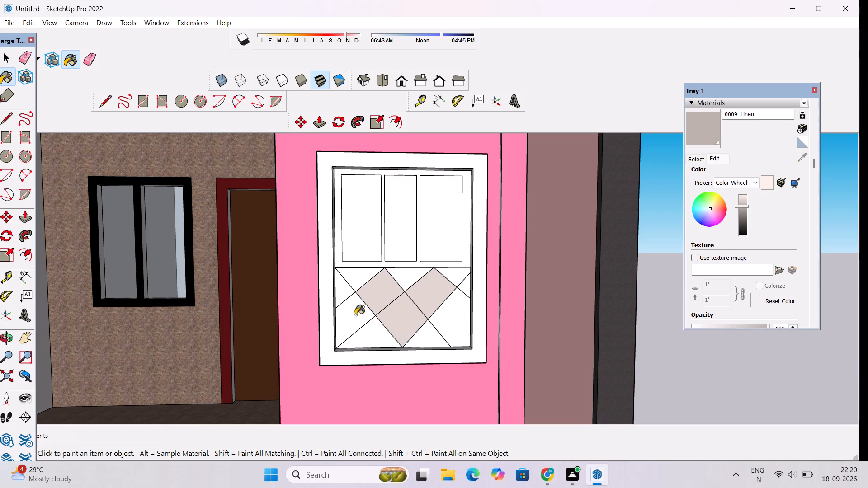
left_click(355, 315)
left_click(344, 290)
left_click(356, 278)
left_click(406, 278)
left_click(463, 275)
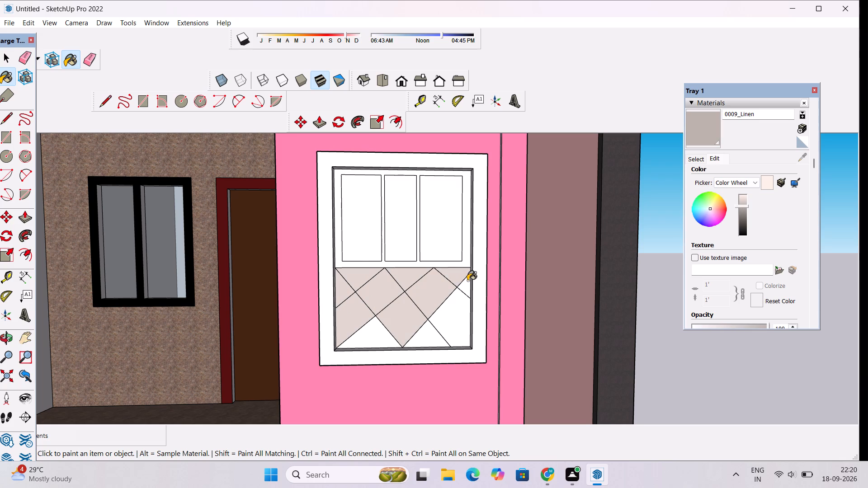
left_click(467, 281)
left_click(460, 300)
left_click(432, 332)
left_click(377, 339)
scroll(386, 290, "down", 4)
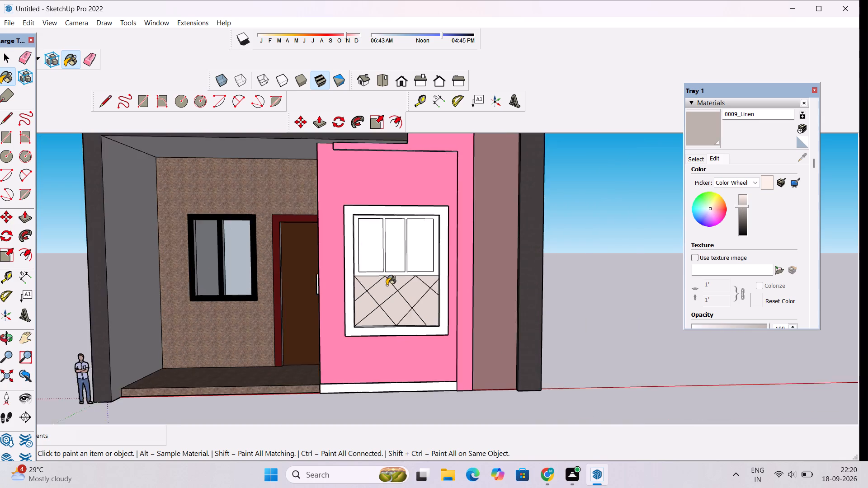
scroll(387, 285, "down", 4)
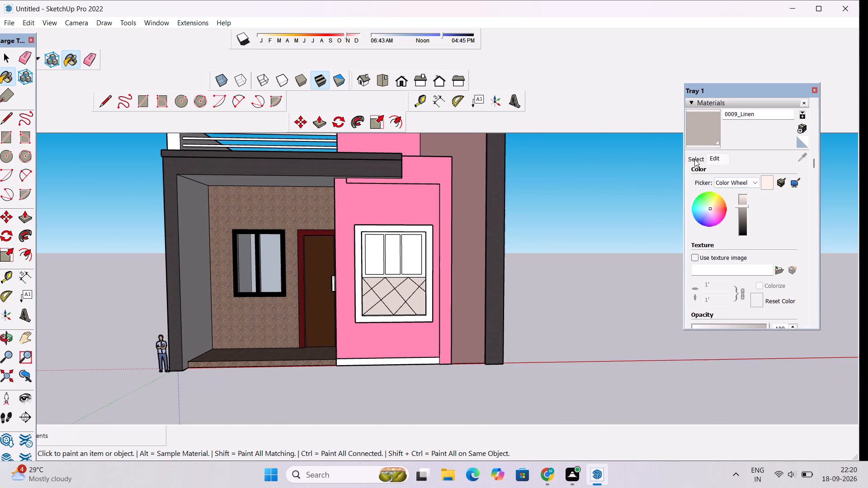
Paint the outer frame of the pink wall's window with the Tan named colour.
left_click(694, 159)
scroll(735, 216, "down", 3)
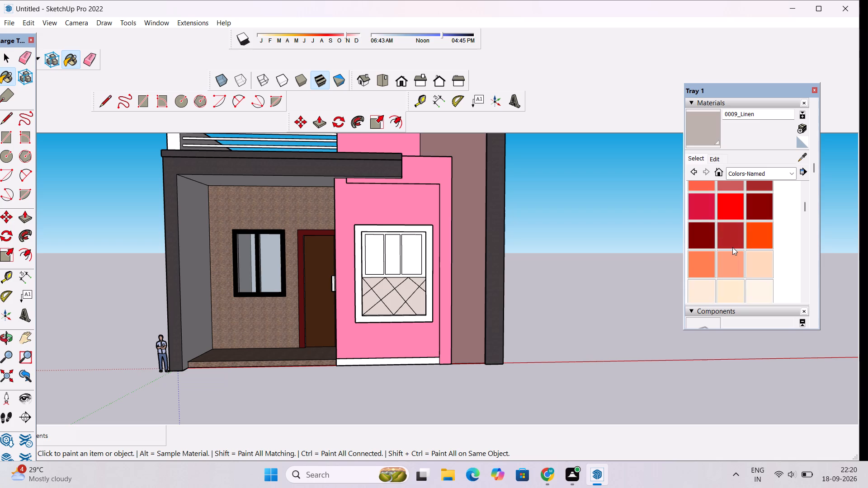
scroll(737, 277, "down", 2)
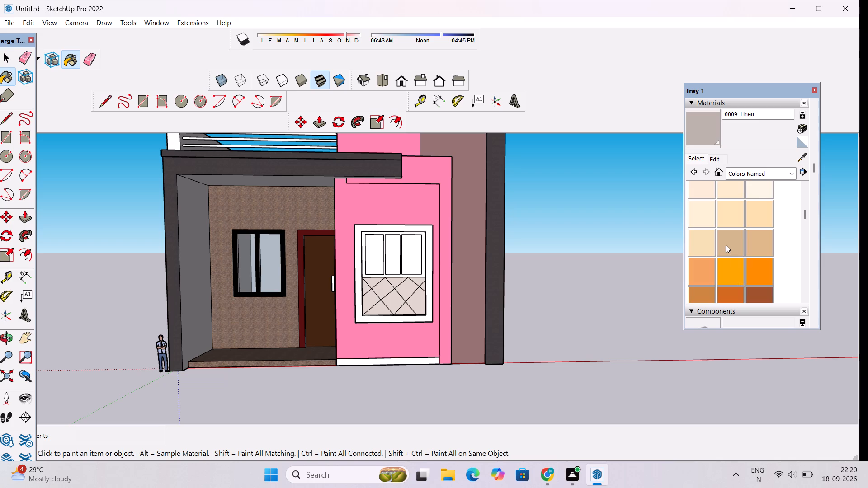
left_click(725, 243)
scroll(290, 221, "up", 3)
scroll(378, 232, "up", 5)
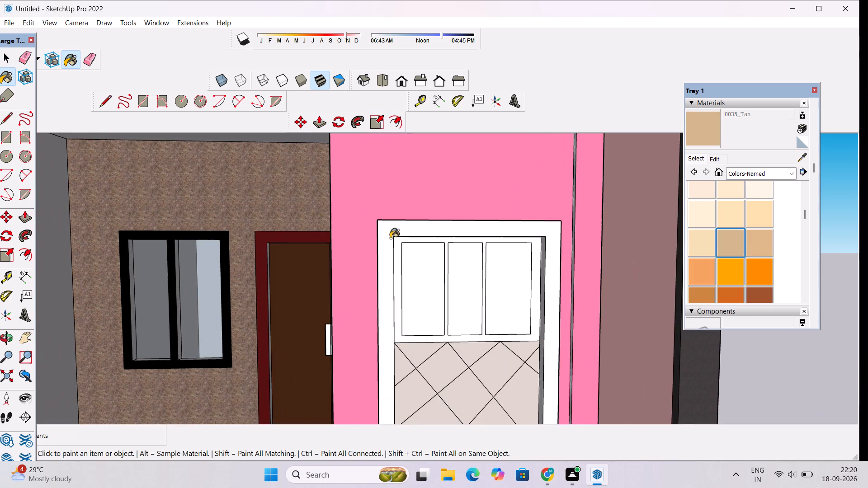
left_click(390, 235)
scroll(335, 218, "down", 8)
scroll(410, 240, "up", 4)
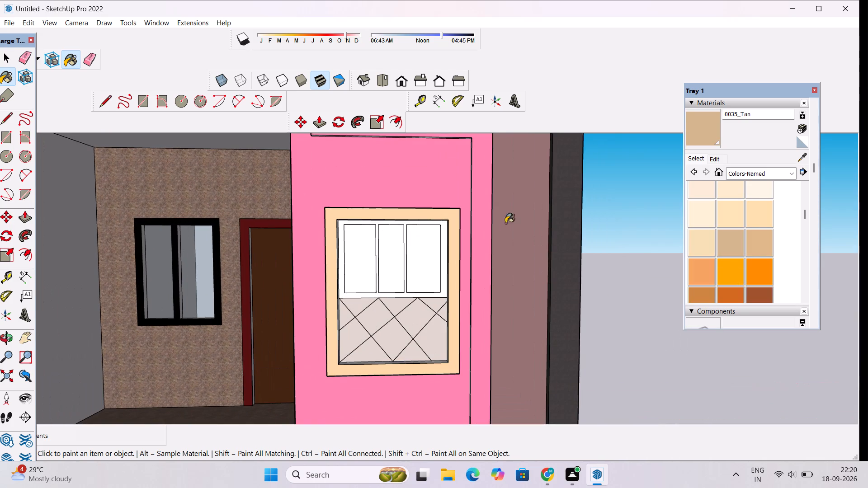
Darken the Tan material on the window's outer frame to a muted brown.
left_click(717, 158)
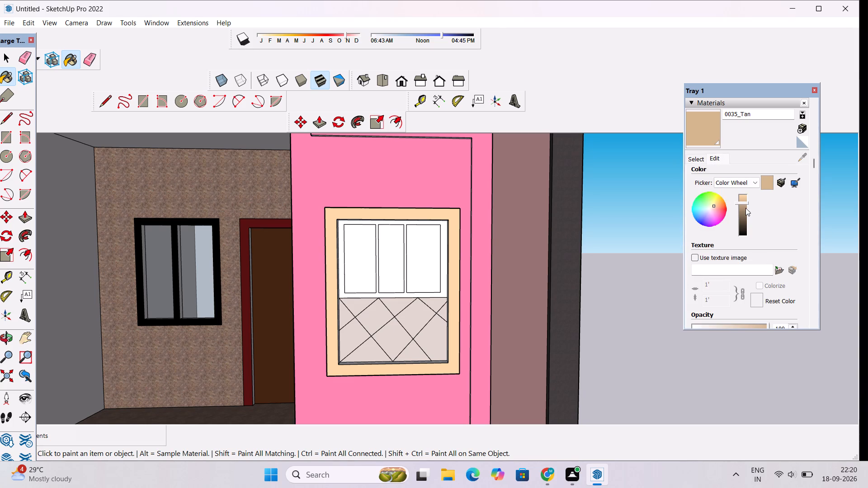
left_click(745, 208)
left_click(747, 212)
double_click(746, 215)
scroll(449, 219, "down", 4)
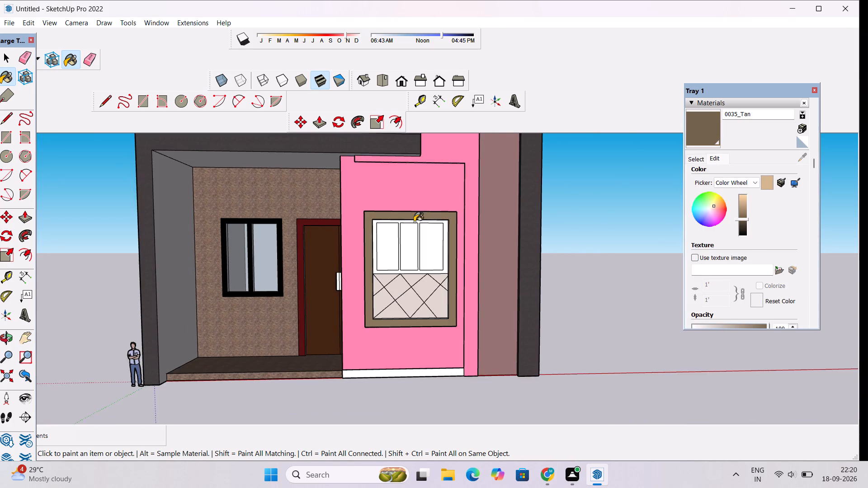
Paint the inner frame around the three upper panes of the pink wall's window black.
scroll(414, 222, "up", 8)
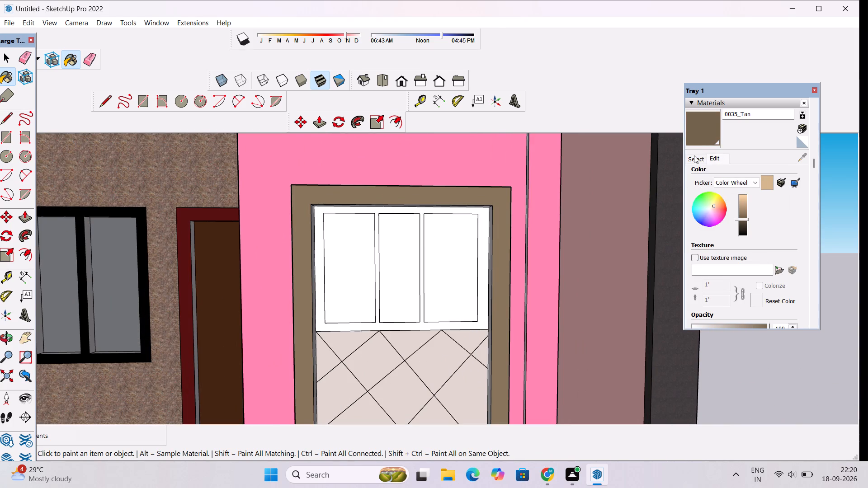
left_click(693, 159)
scroll(744, 240, "down", 11)
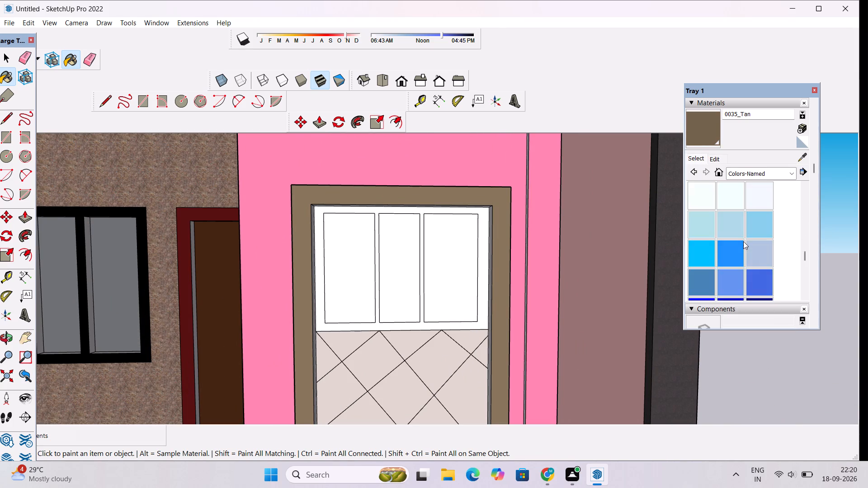
scroll(743, 241, "down", 11)
scroll(738, 229, "up", 4)
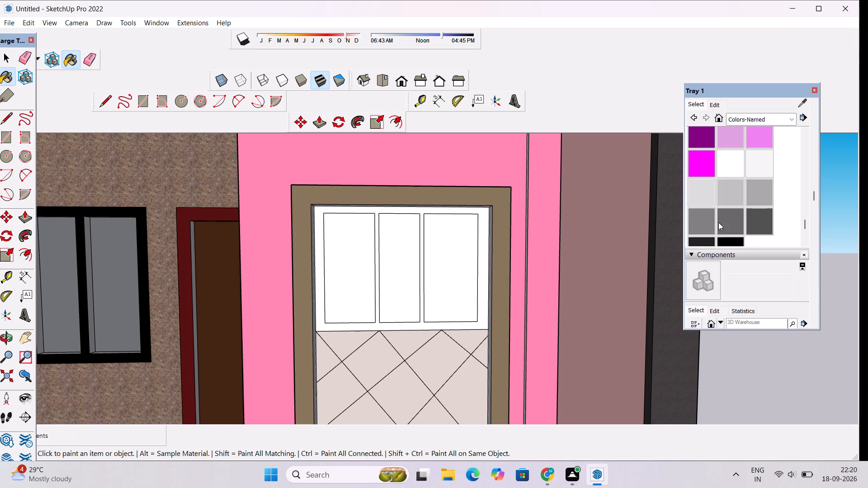
scroll(718, 222, "down", 1)
left_click(722, 197)
scroll(343, 237, "up", 9)
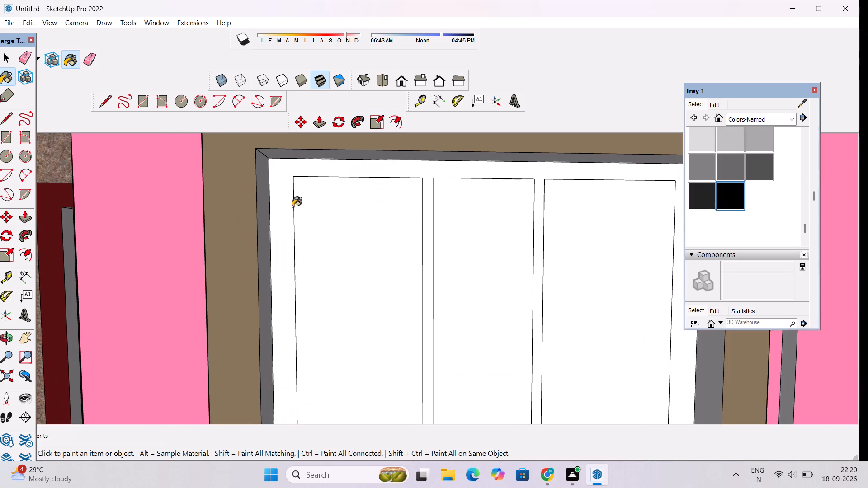
left_click(286, 201)
scroll(281, 199, "down", 20)
scroll(281, 199, "down", 3)
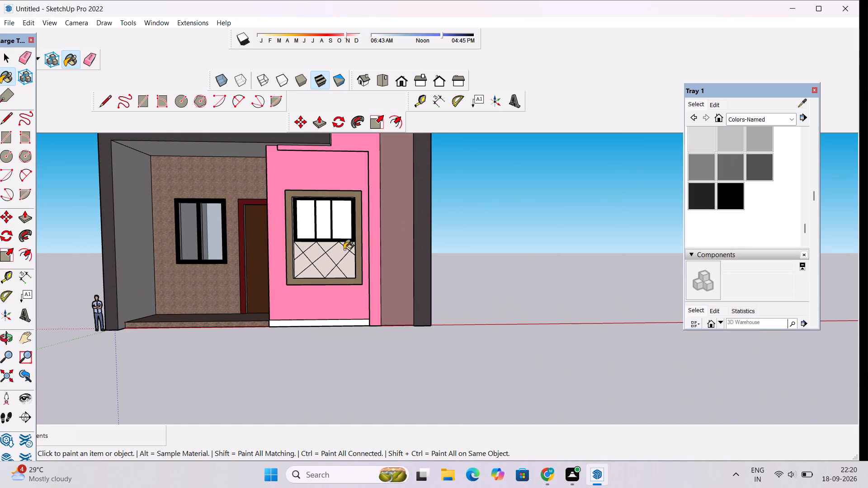
Paint the white base strip beneath the pink wall's window DimGray.
key("o")
scroll(345, 253, "down", 9)
left_click_drag(415, 255, 482, 228)
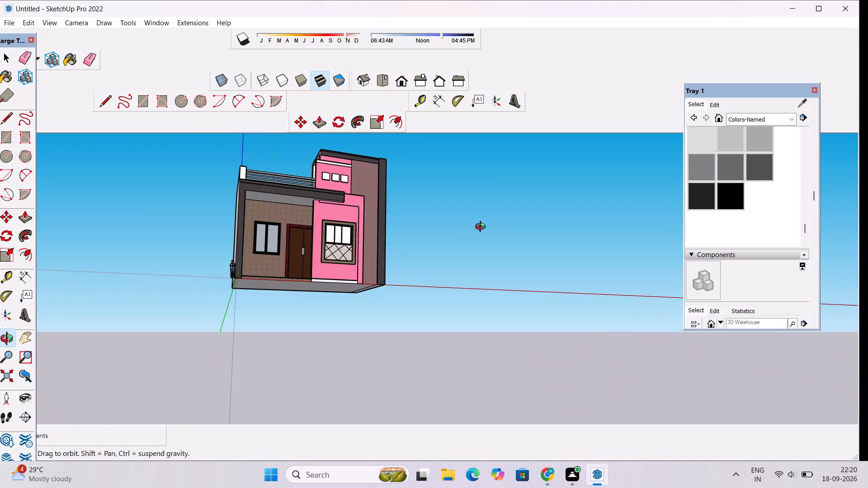
scroll(444, 238, "down", 4)
left_click_drag(406, 246, 341, 317)
scroll(337, 249, "up", 4)
left_click_drag(374, 256, 344, 287)
scroll(367, 285, "up", 3)
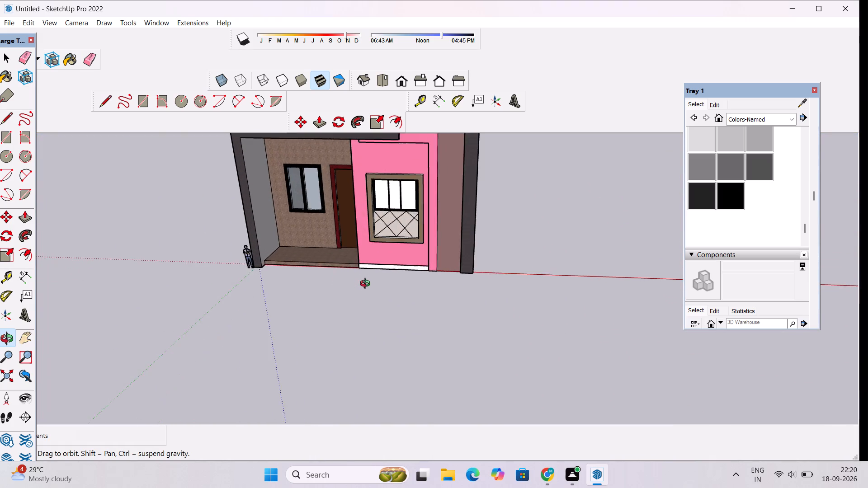
scroll(367, 285, "up", 6)
left_click(731, 174)
scroll(374, 271, "up", 10)
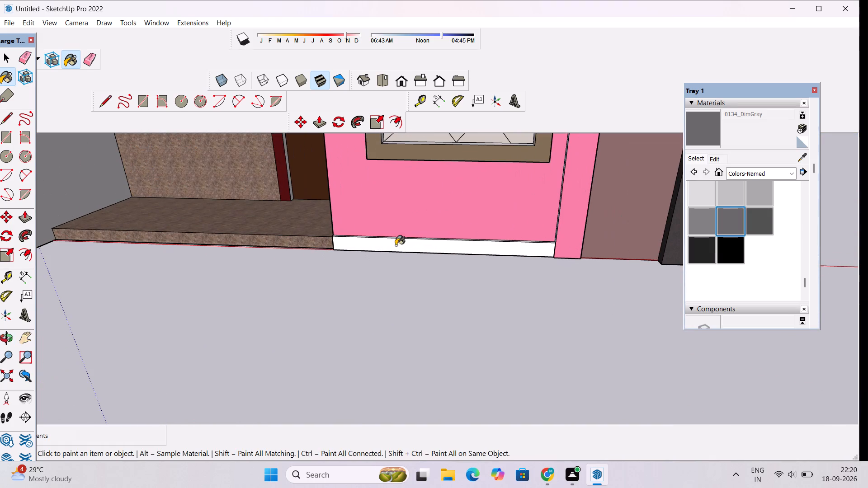
left_click(400, 235)
scroll(394, 239, "down", 20)
scroll(394, 239, "down", 4)
key("o")
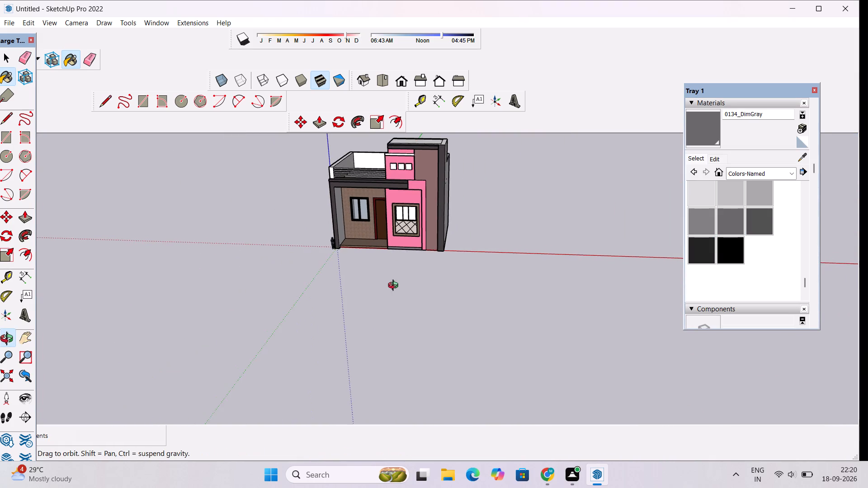
left_click_drag(395, 287, 399, 263)
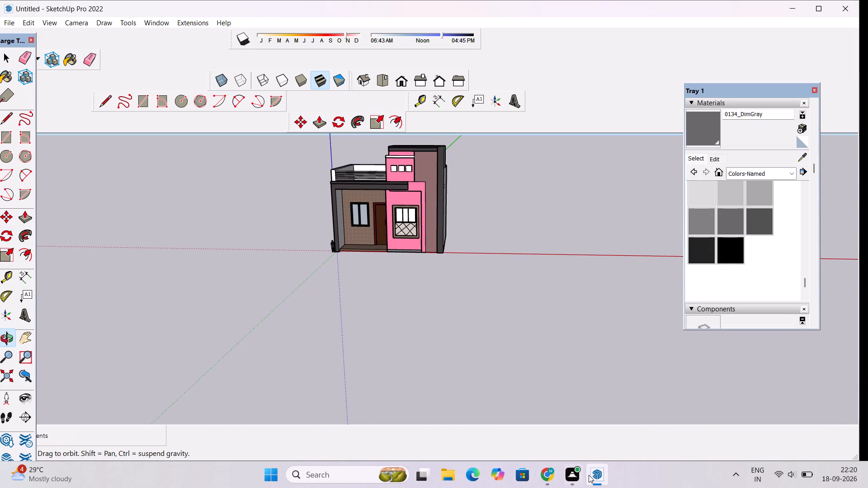
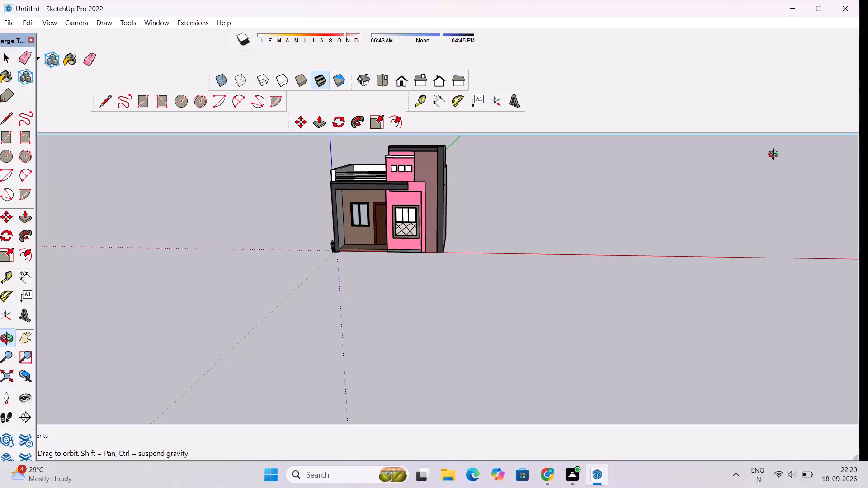
Save the house model in the Downloads folder as a SketchUp model named 555.
key("ctrl+s")
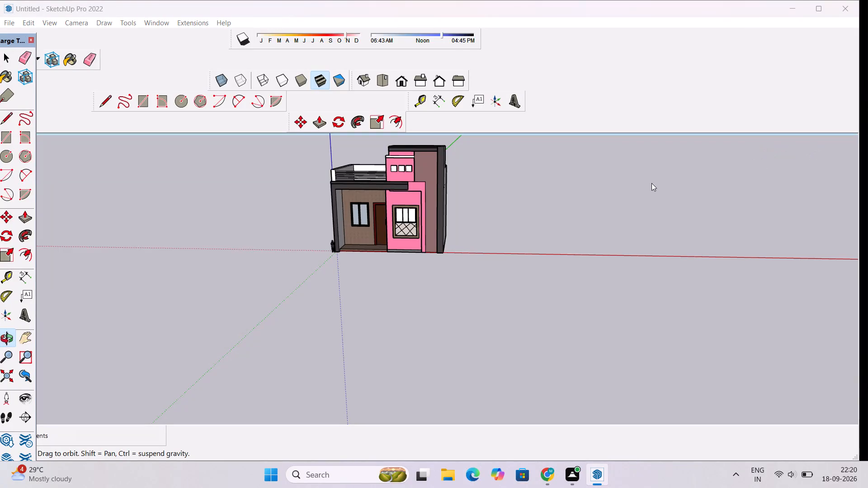
left_click(54, 200)
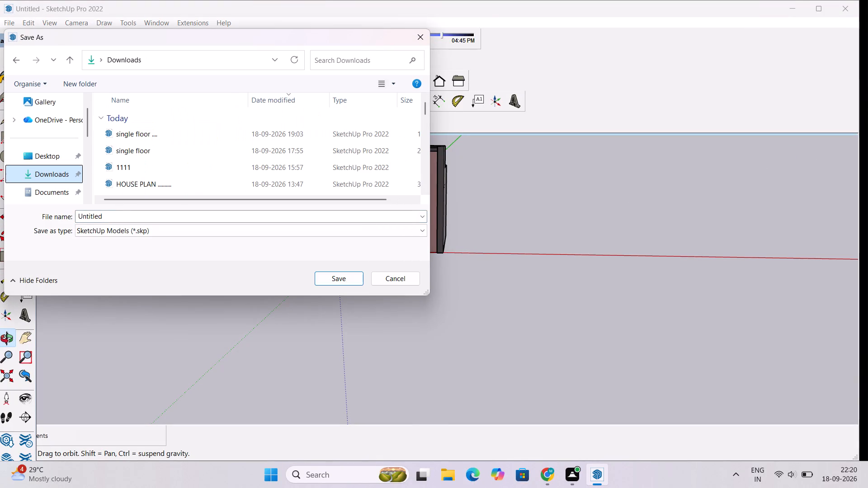
left_click(118, 213)
key("BackSpace")
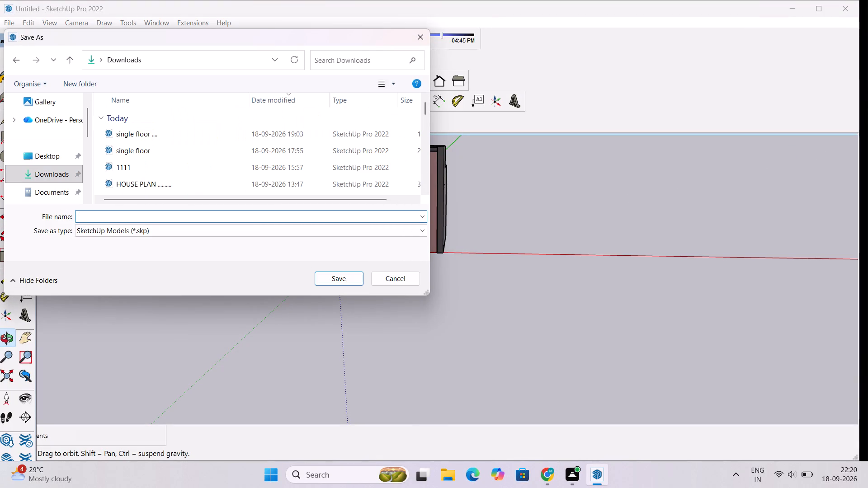
type("555")
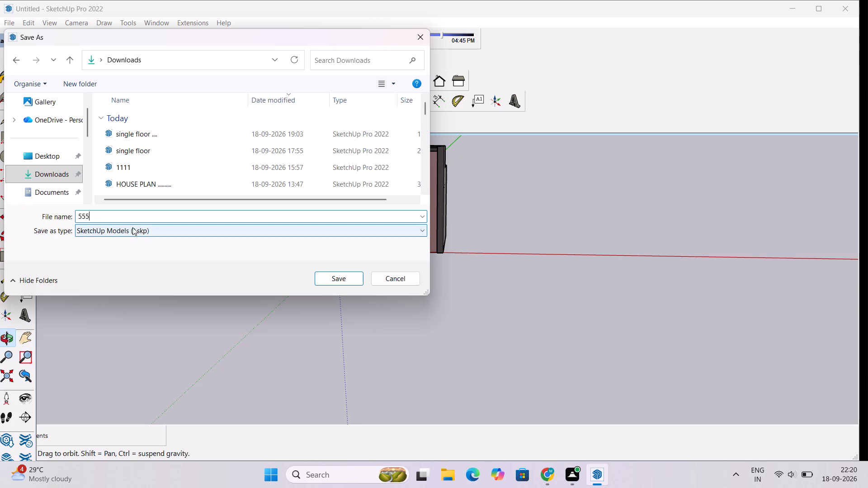
left_click(132, 227)
left_click(134, 230)
left_click(337, 280)
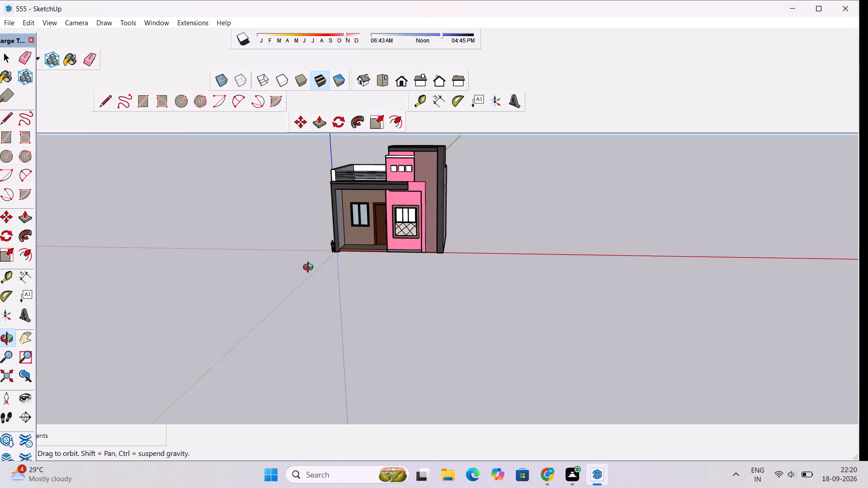
Export the current house view as a 2D graphic PDF named "555 pdf" in the Downloads folder.
left_click(10, 20)
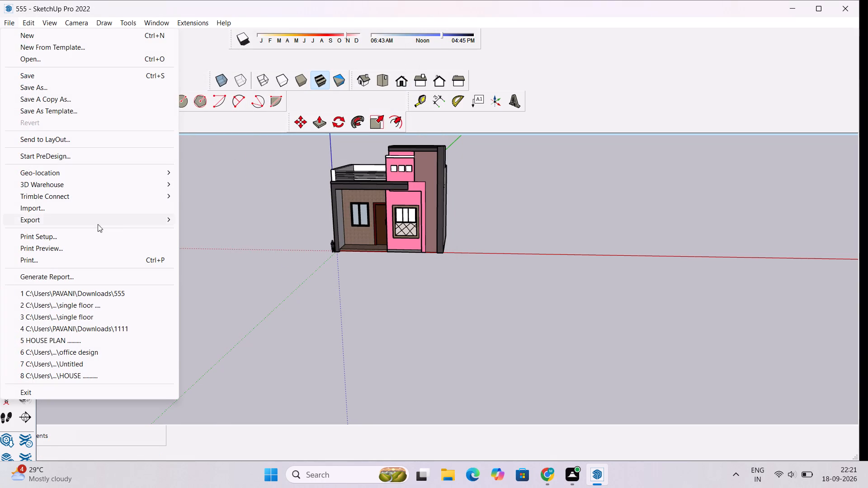
left_click(197, 230)
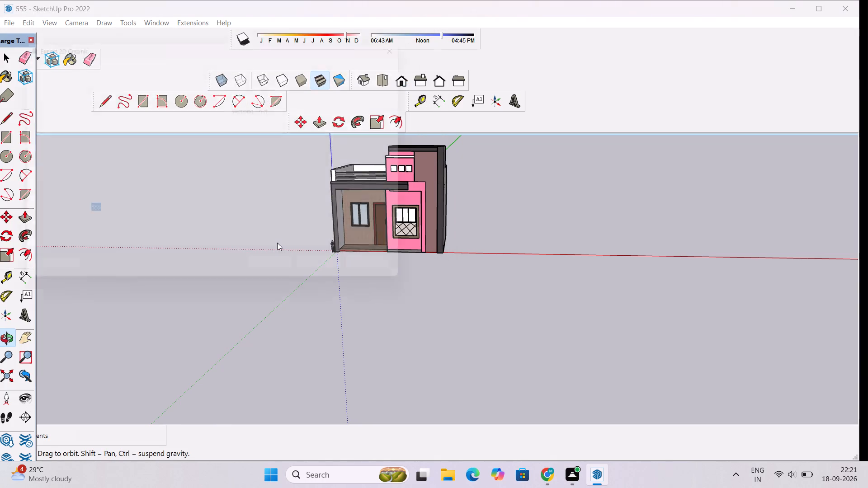
left_click(66, 195)
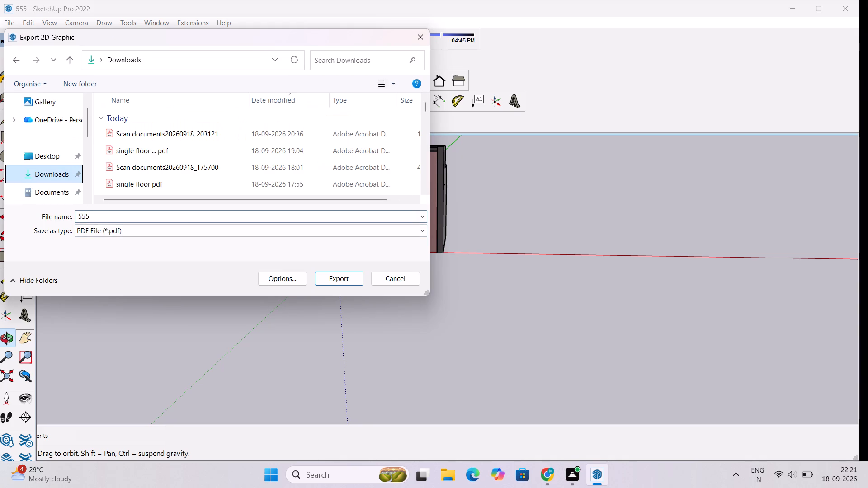
triple_click(91, 218)
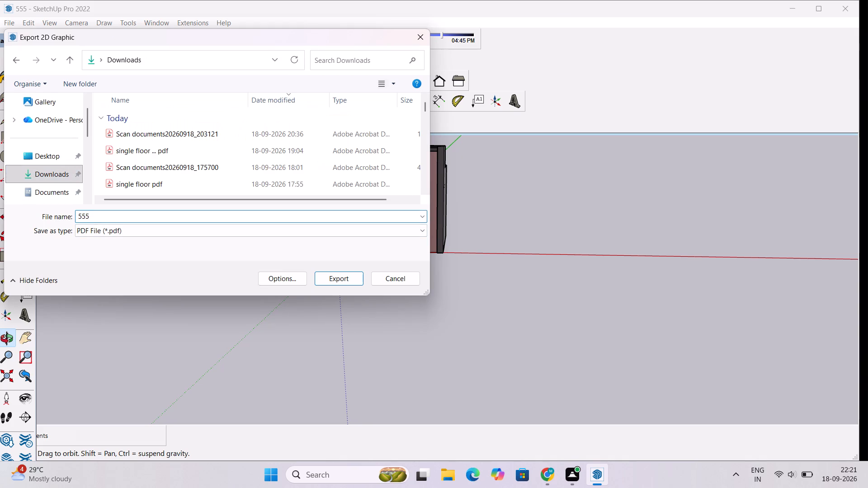
key("space")
type("pdf")
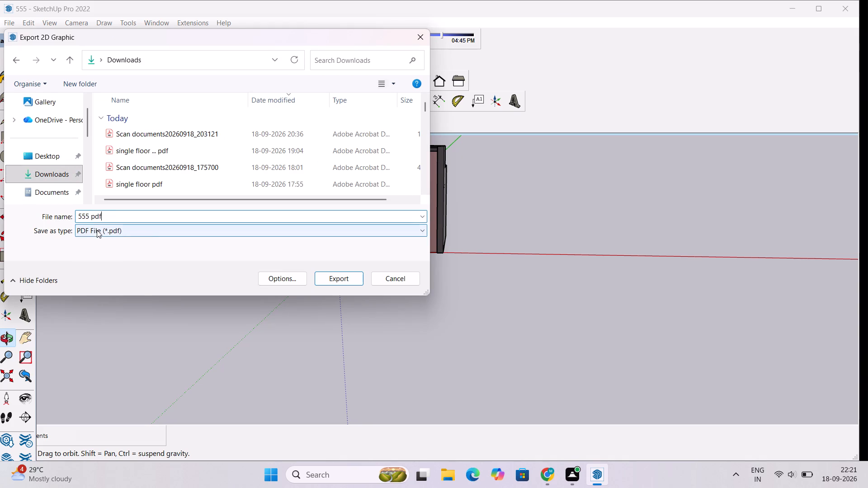
left_click(97, 230)
left_click(97, 230)
left_click(334, 282)
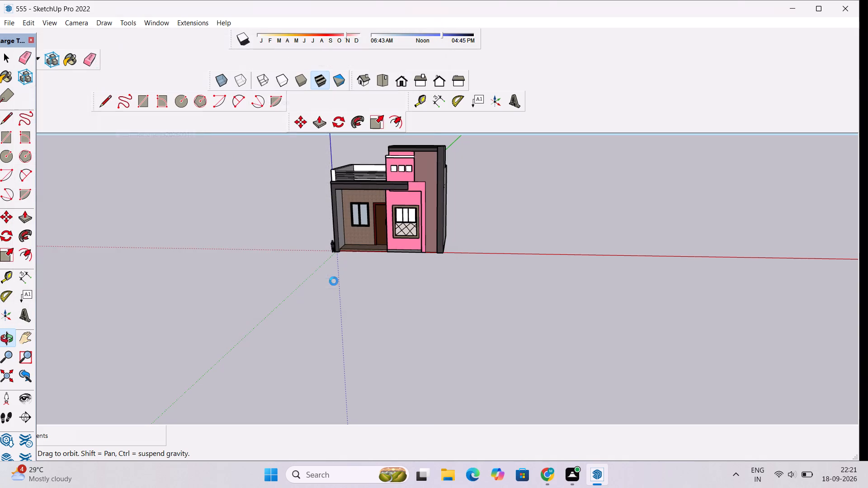
scroll(332, 279, "down", 1)
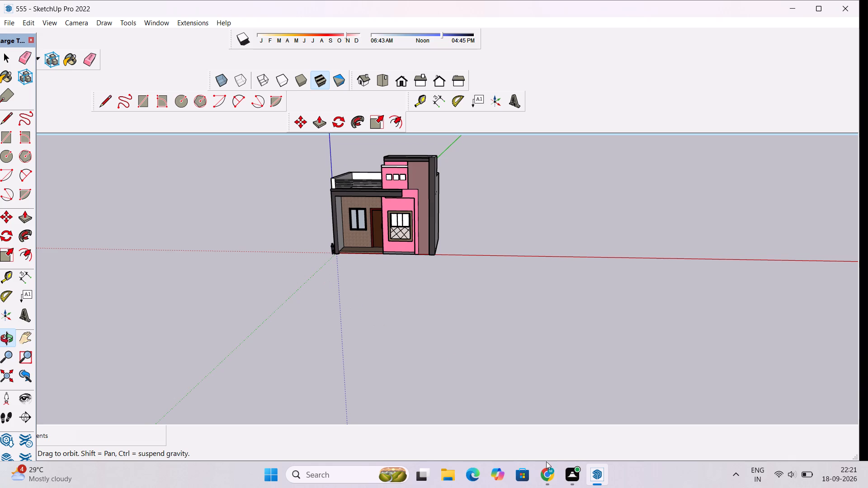